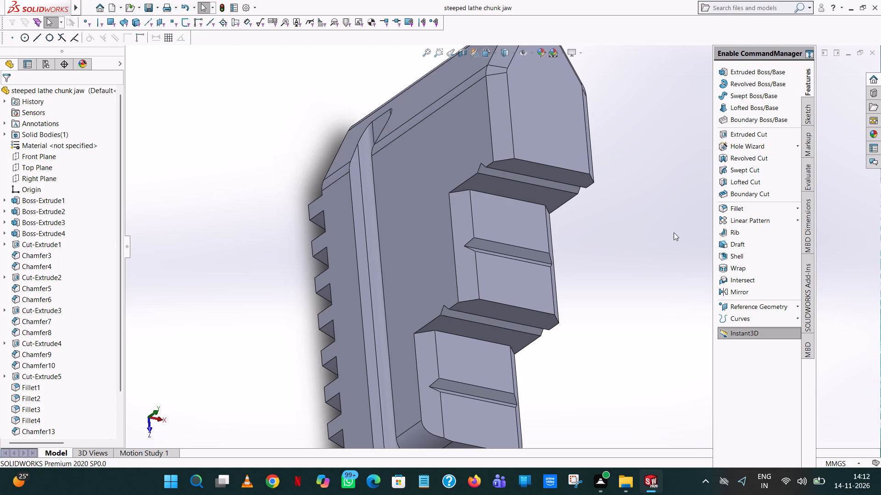
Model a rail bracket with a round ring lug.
Examine the stepped lathe chuck jaw from several angles, including the V-grooves and chamfered edges on its stepped faces.
middle_click_drag(597, 170, 559, 55)
scroll(565, 232, "up", 1)
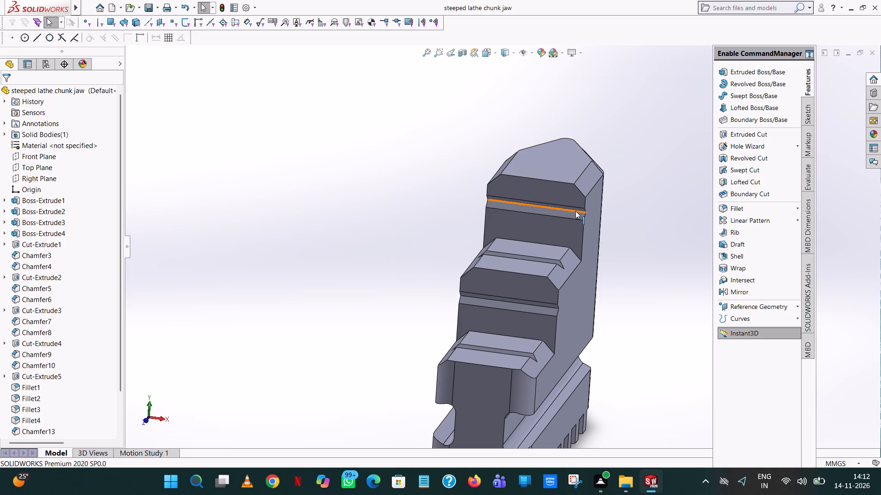
scroll(575, 211, "down", 9)
middle_click_drag(541, 236, 426, 172)
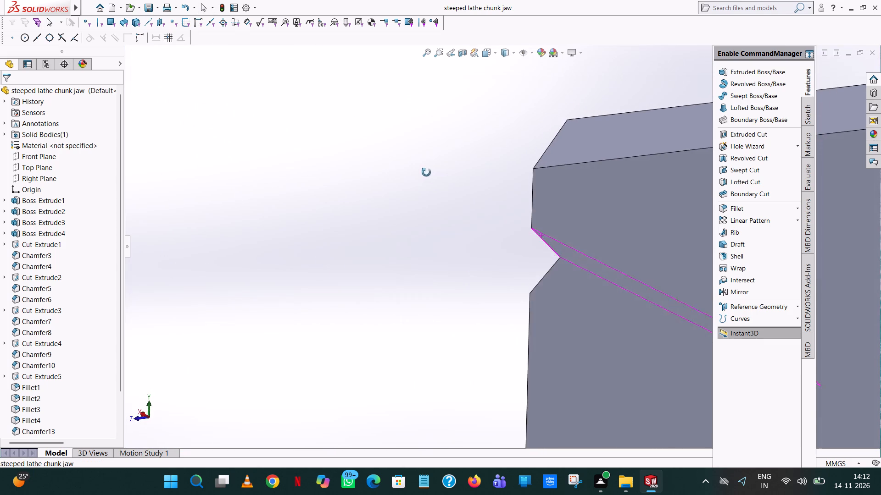
middle_click_drag(426, 172, 483, 219)
scroll(511, 212, "up", 1)
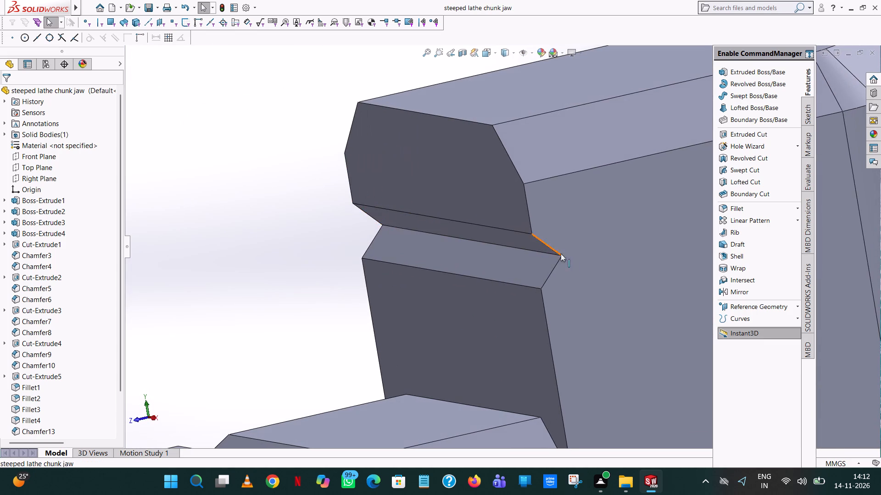
scroll(565, 255, "up", 1)
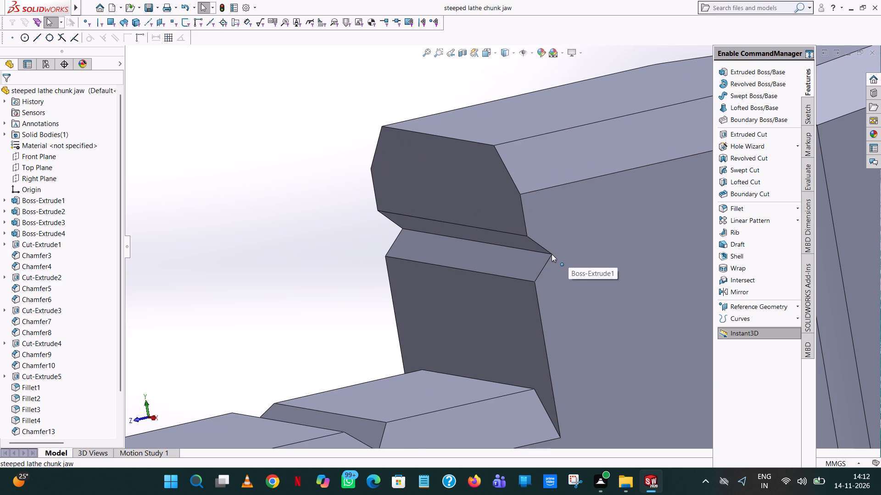
scroll(562, 253, "up", 7)
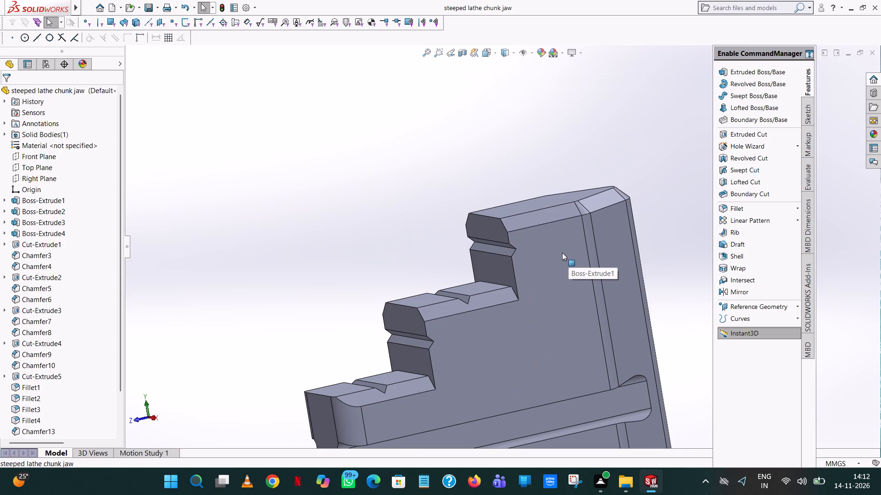
Close the CAD application with the stepped lathe chuck jaw part open.
left_click(880, 5)
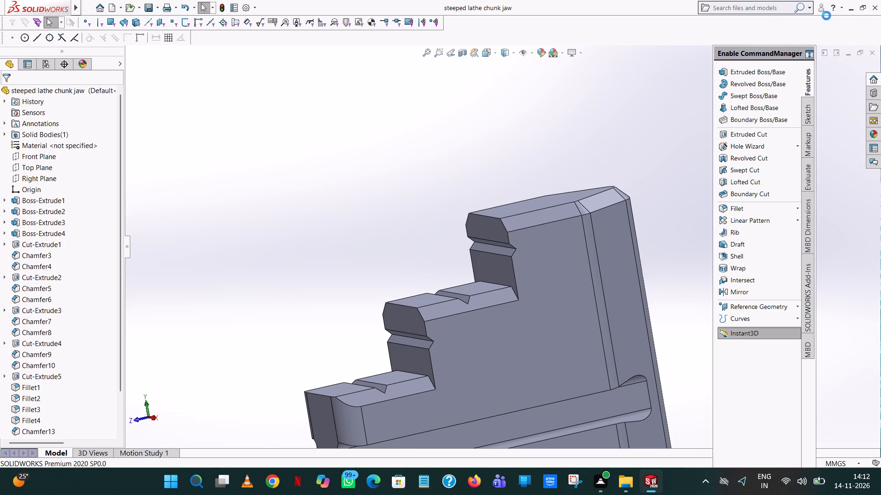
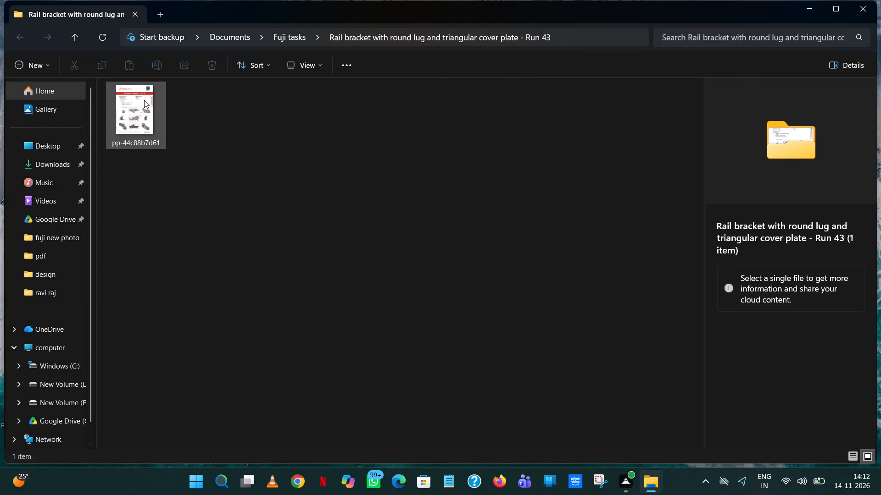
Cut the practice drawing image pp-44c88b7d61 from the Rail bracket with round lug and triangular cover plate - Run 43 folder.
left_click(144, 100)
right_click(145, 101)
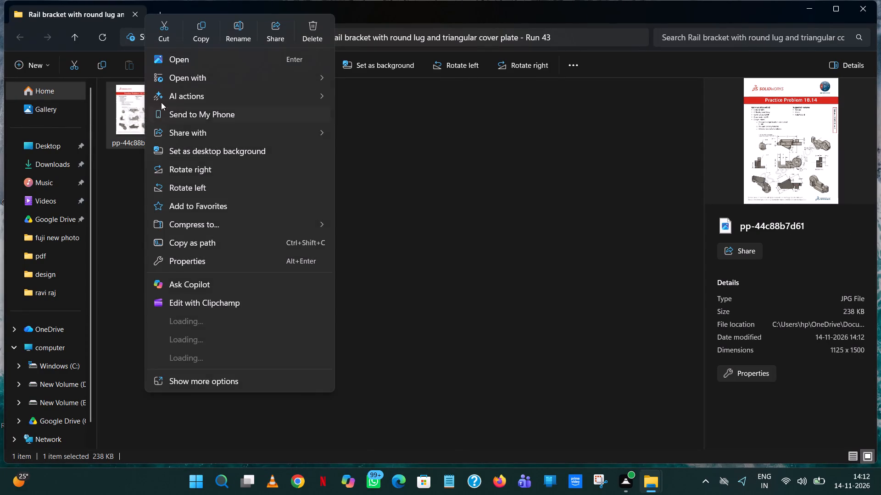
left_click(170, 33)
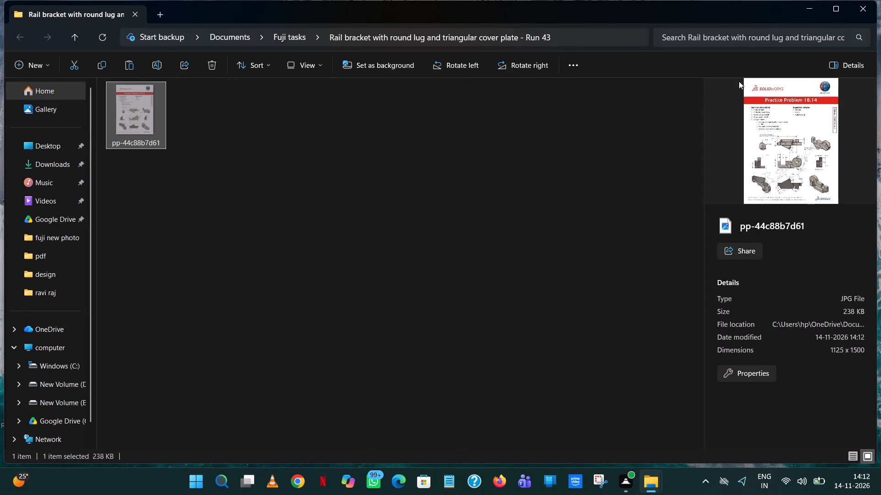
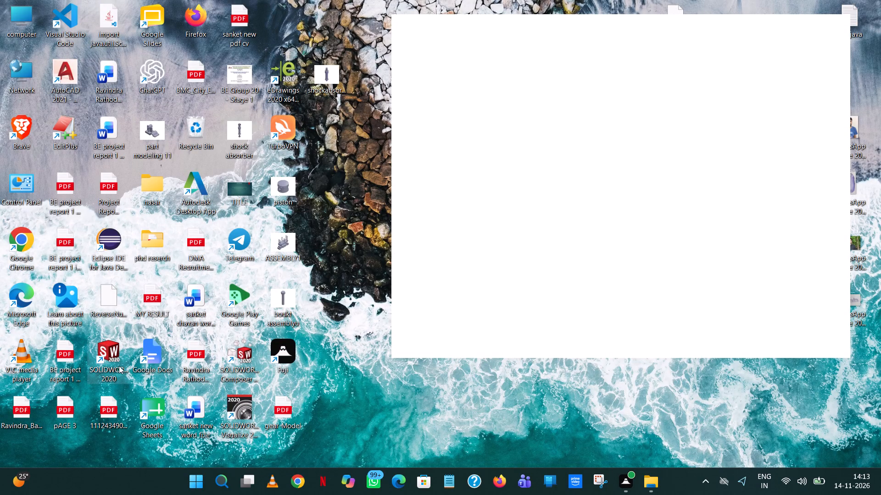
Launch SOLIDWORKS 2020 from the desktop.
double_click(108, 358)
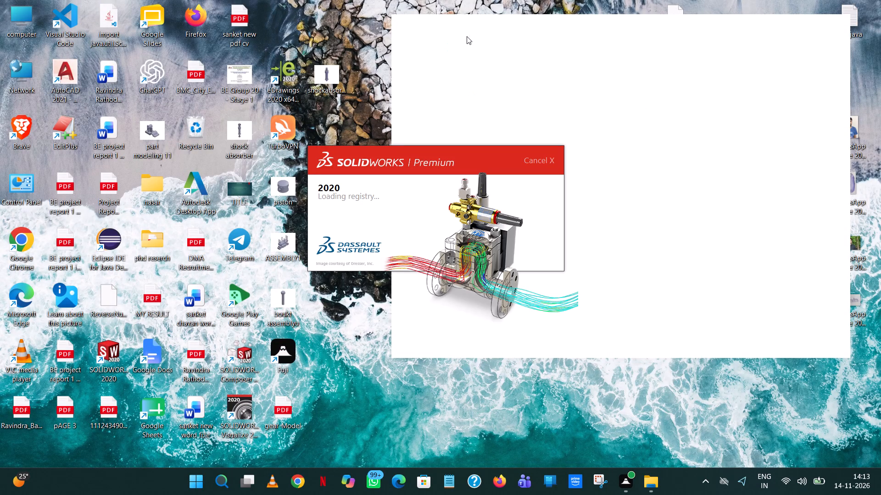
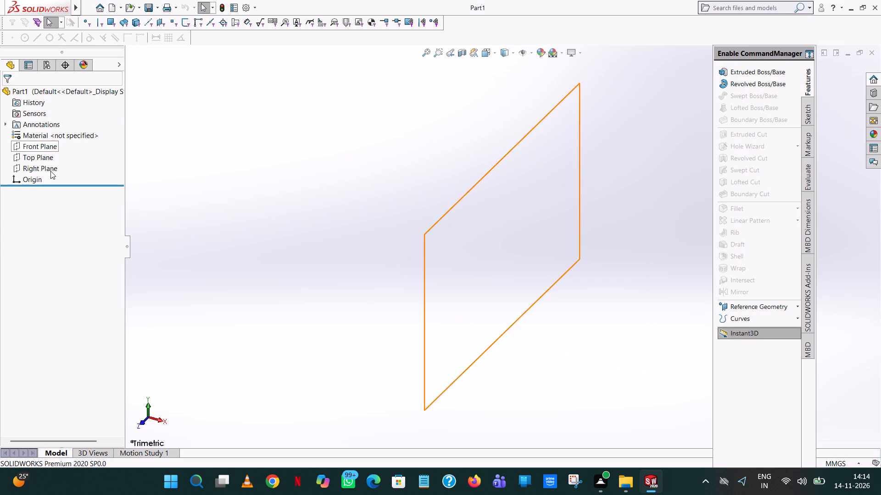
Open a new sketch on the Top Plane.
left_click(44, 149)
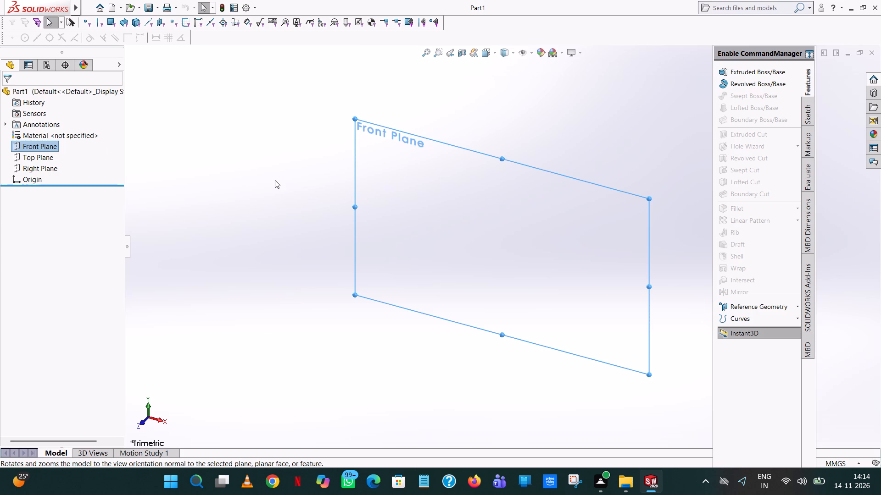
left_click(43, 158)
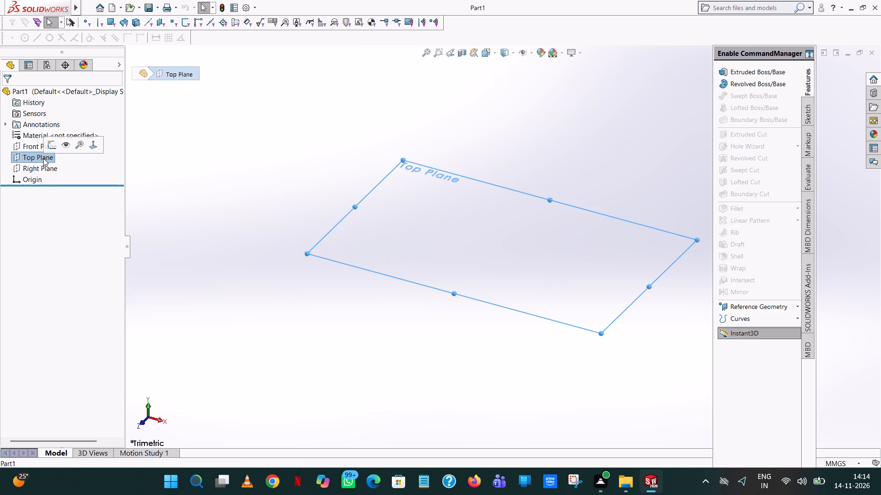
left_click(55, 143)
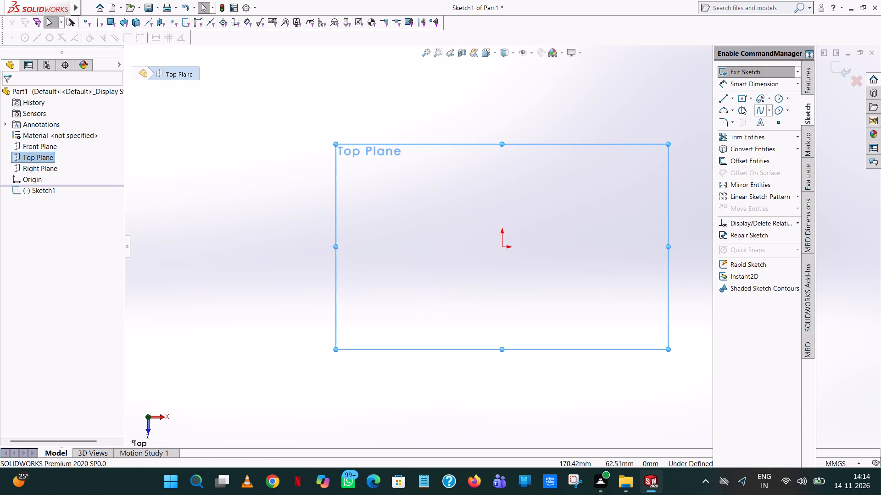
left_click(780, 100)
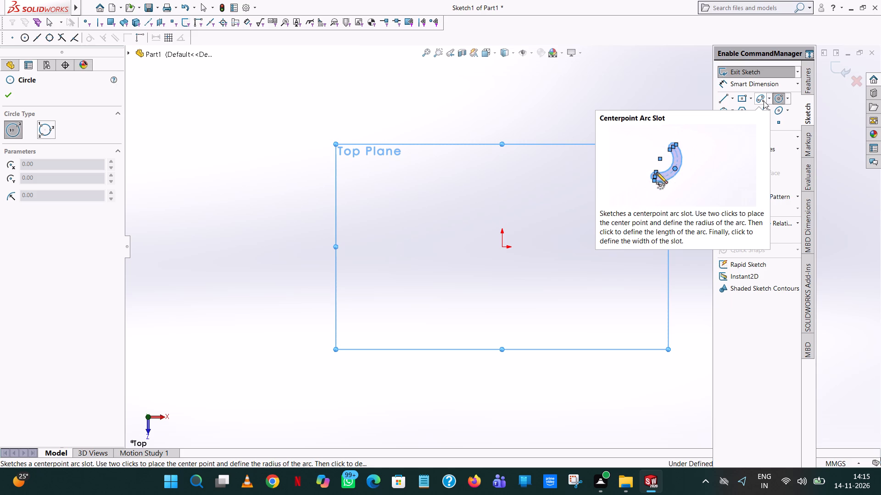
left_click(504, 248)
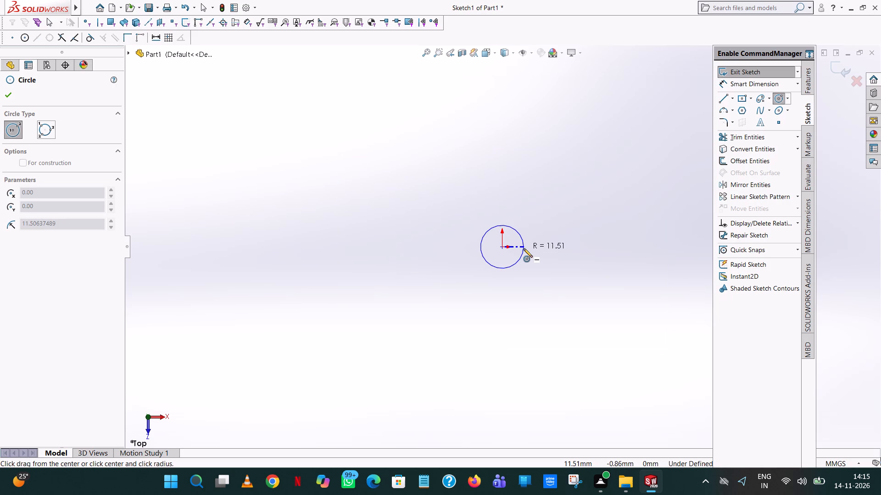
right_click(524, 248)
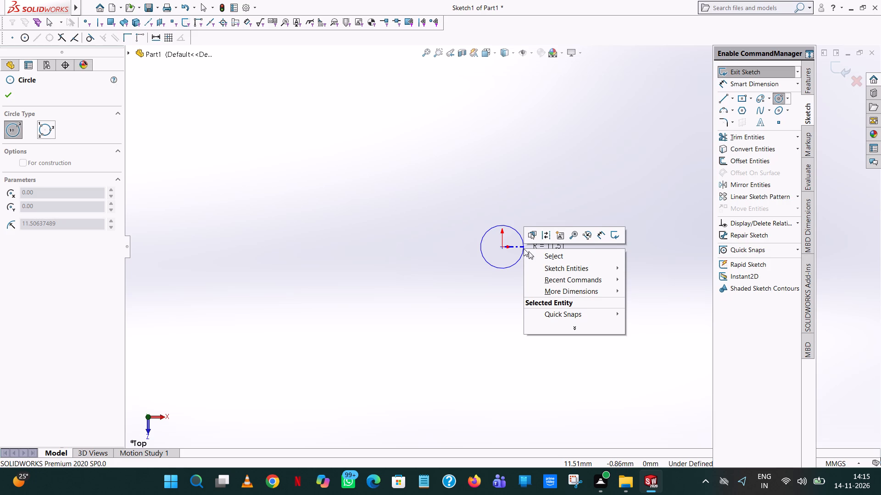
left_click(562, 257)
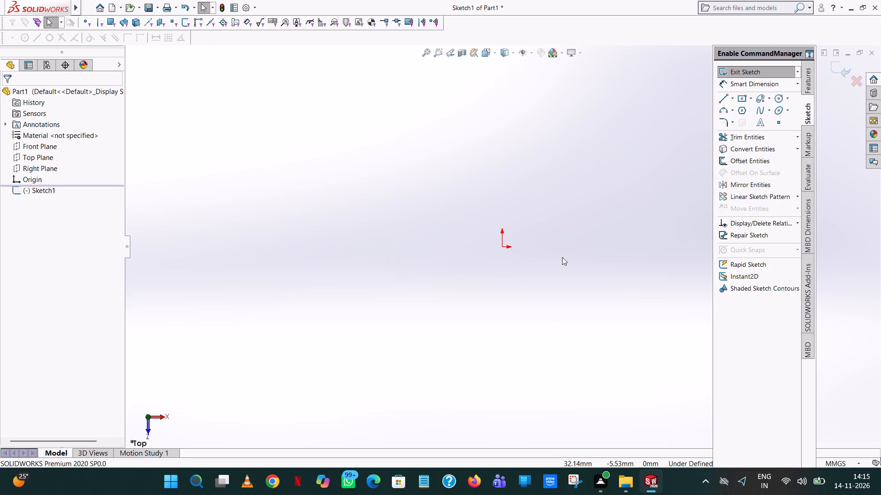
Sketch a circle centred on the origin with a radius of 10 mm.
left_click(775, 103)
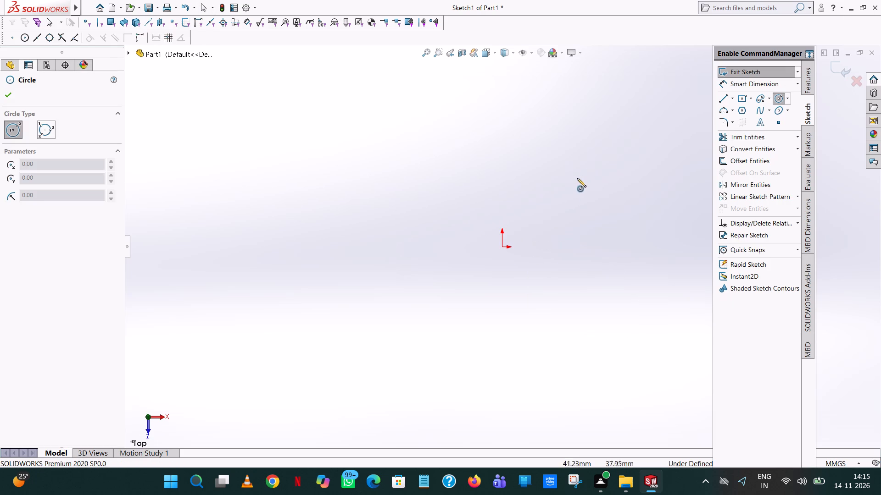
left_click(501, 246)
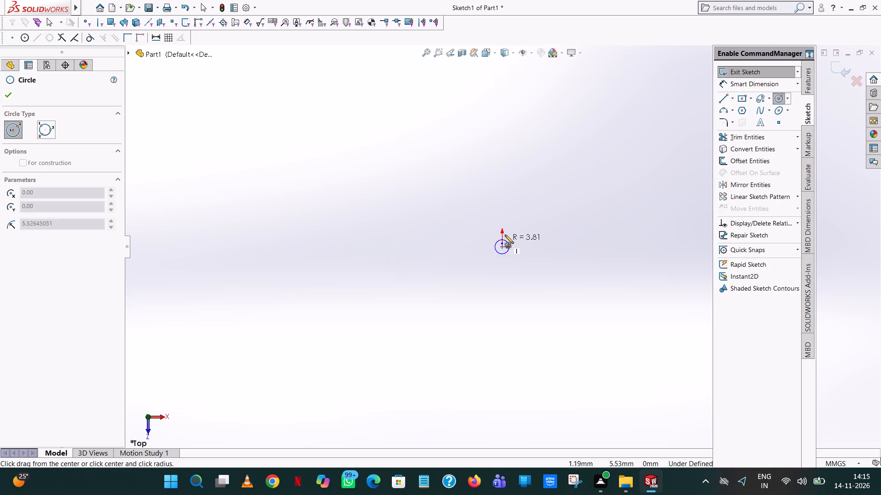
left_click(514, 195)
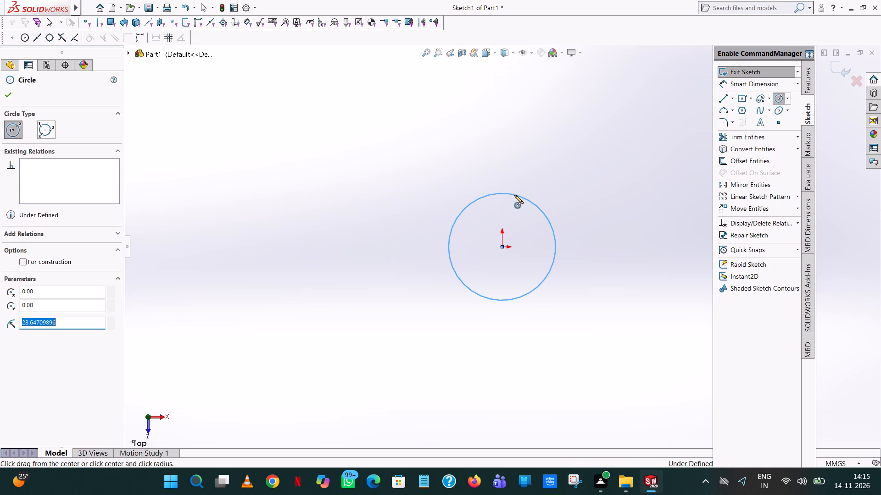
type("10")
key("Return")
right_click(514, 195)
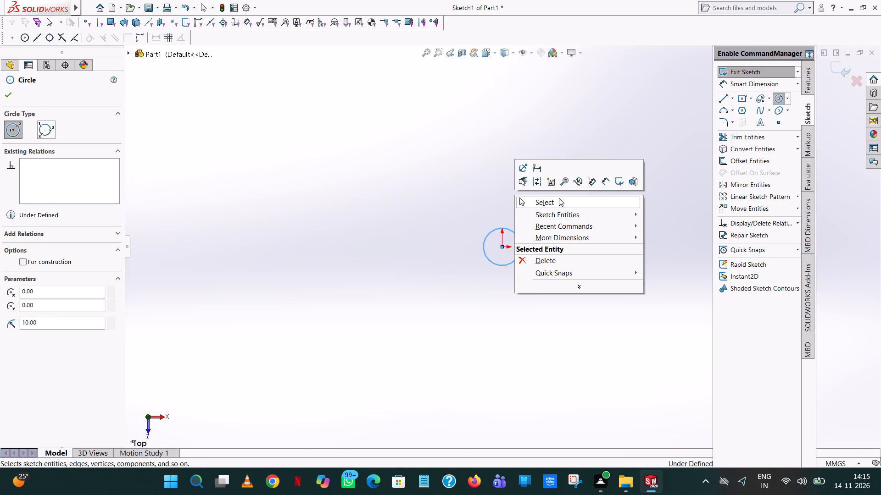
left_click(559, 198)
left_click(587, 154)
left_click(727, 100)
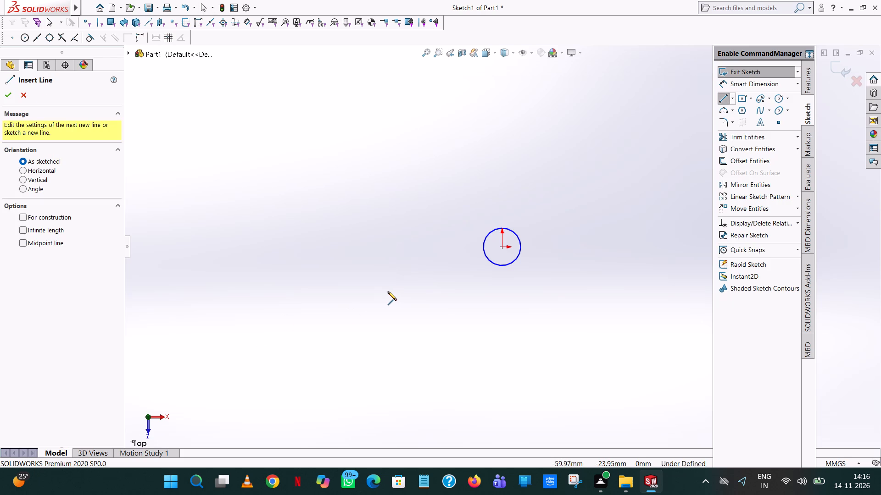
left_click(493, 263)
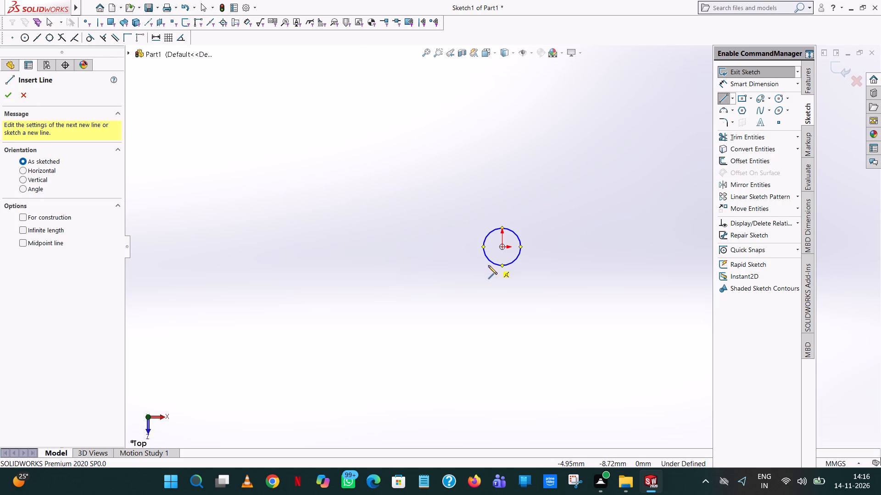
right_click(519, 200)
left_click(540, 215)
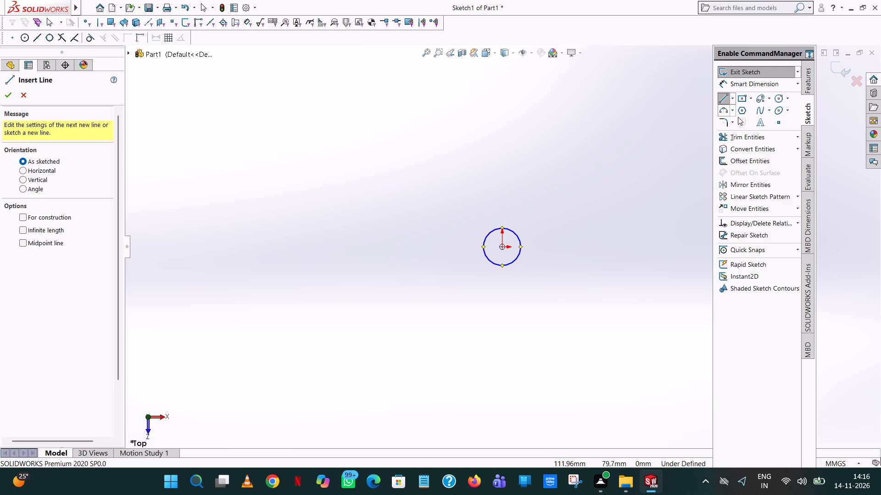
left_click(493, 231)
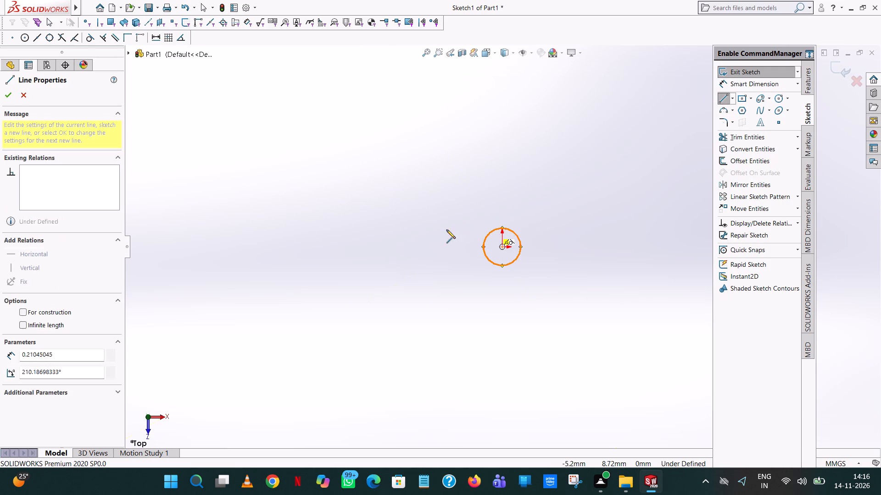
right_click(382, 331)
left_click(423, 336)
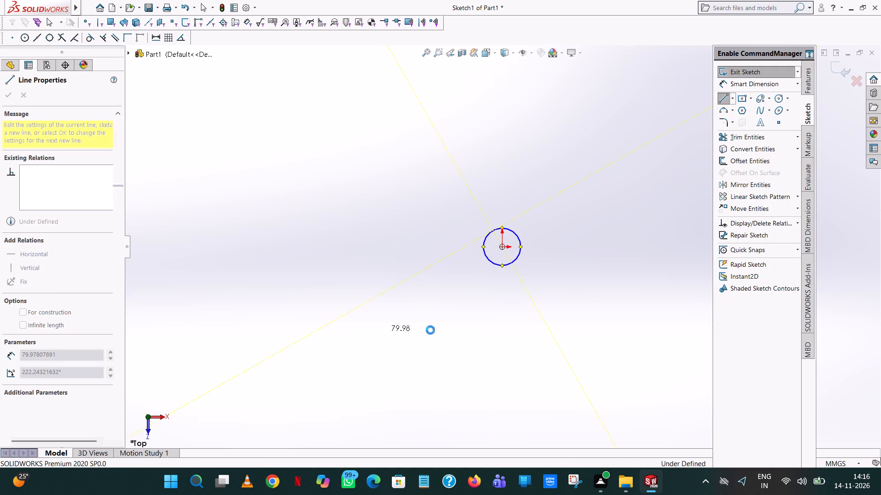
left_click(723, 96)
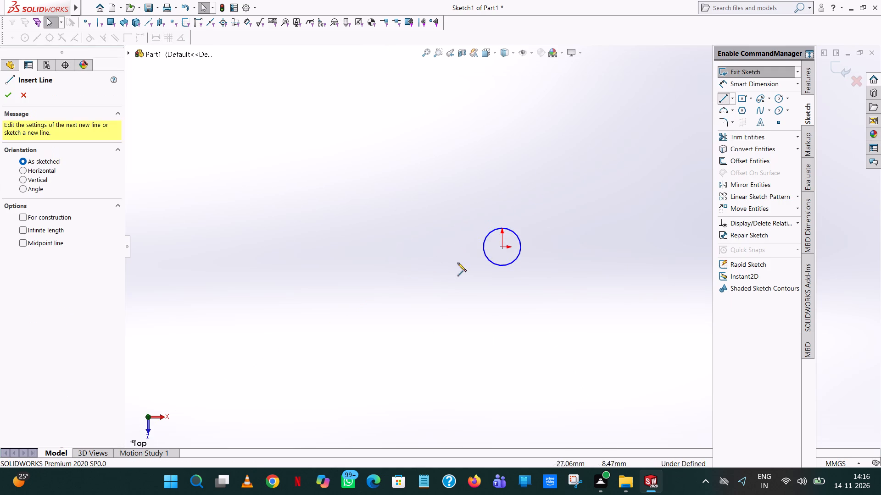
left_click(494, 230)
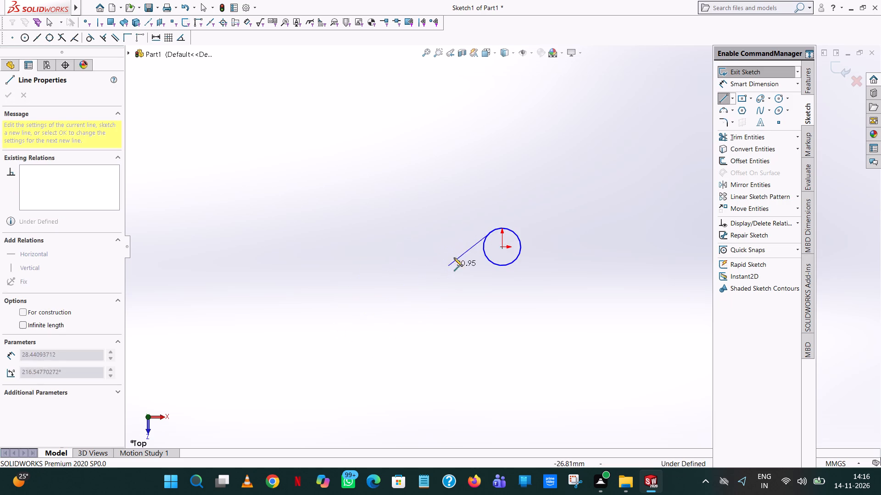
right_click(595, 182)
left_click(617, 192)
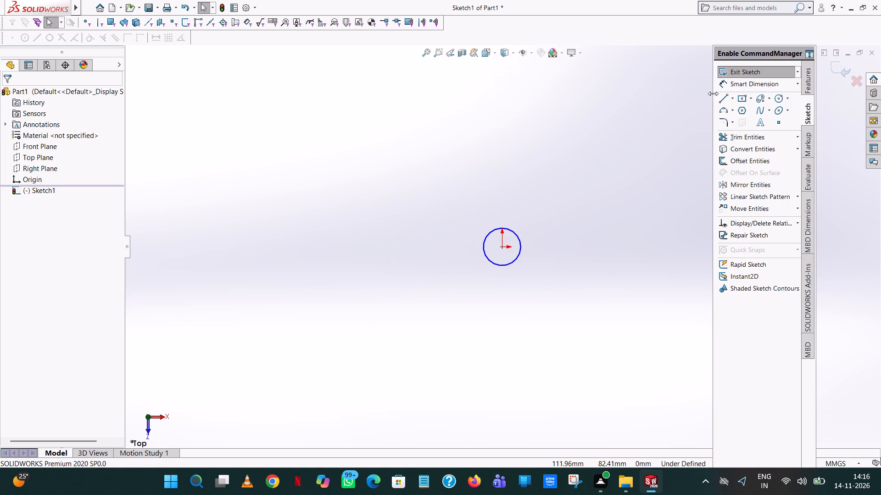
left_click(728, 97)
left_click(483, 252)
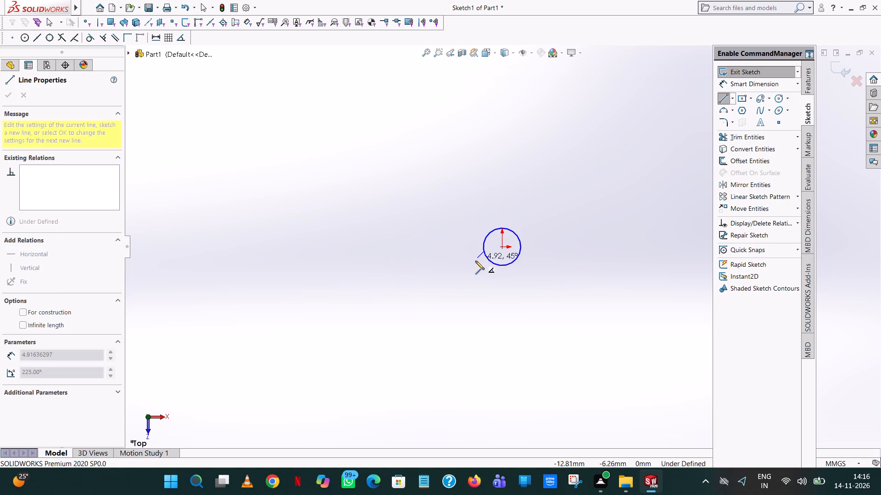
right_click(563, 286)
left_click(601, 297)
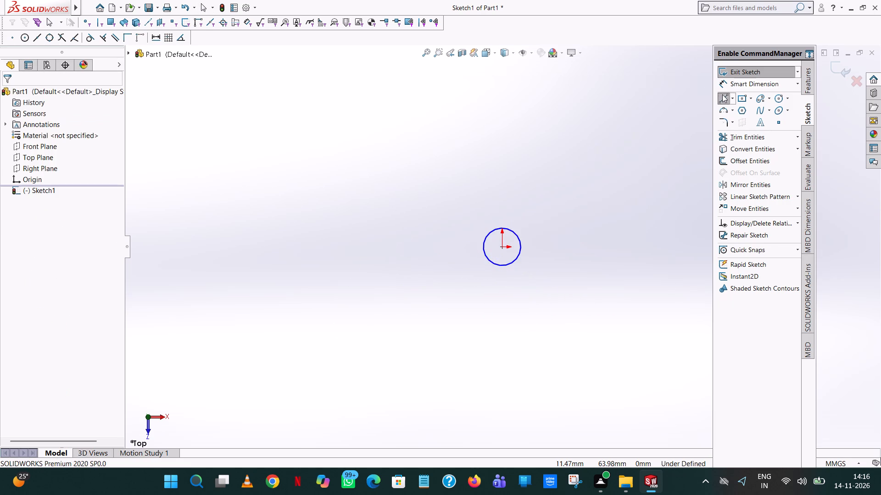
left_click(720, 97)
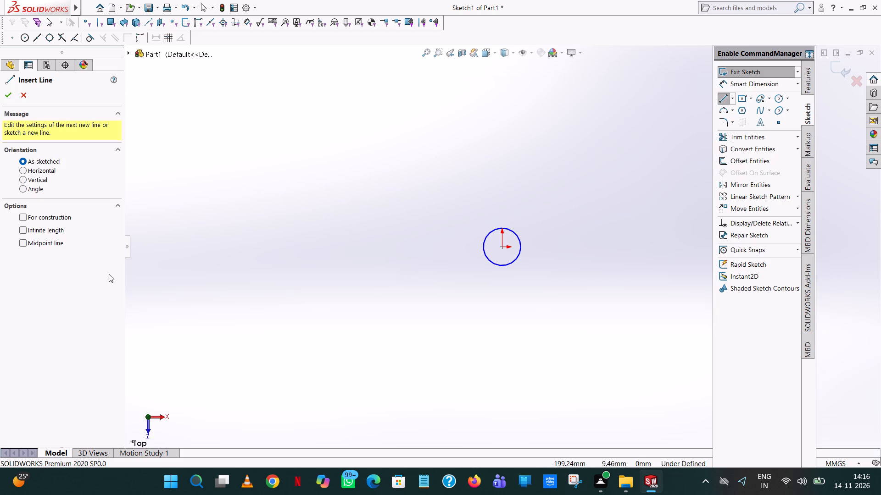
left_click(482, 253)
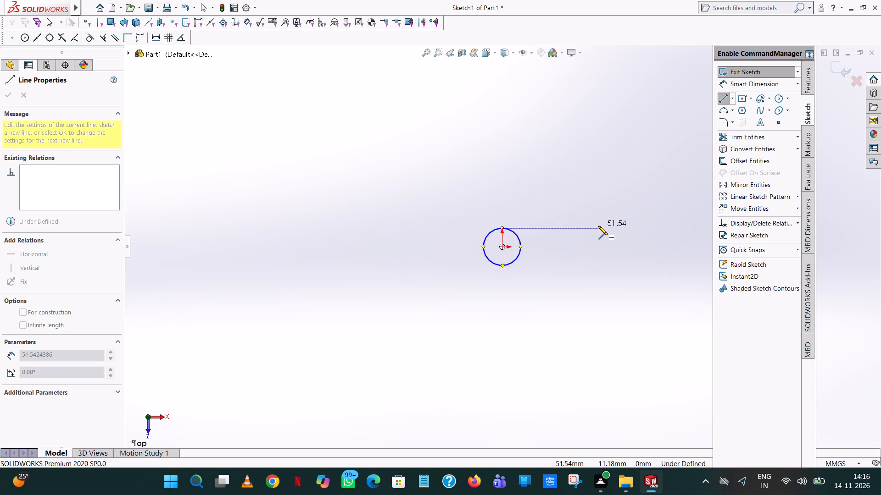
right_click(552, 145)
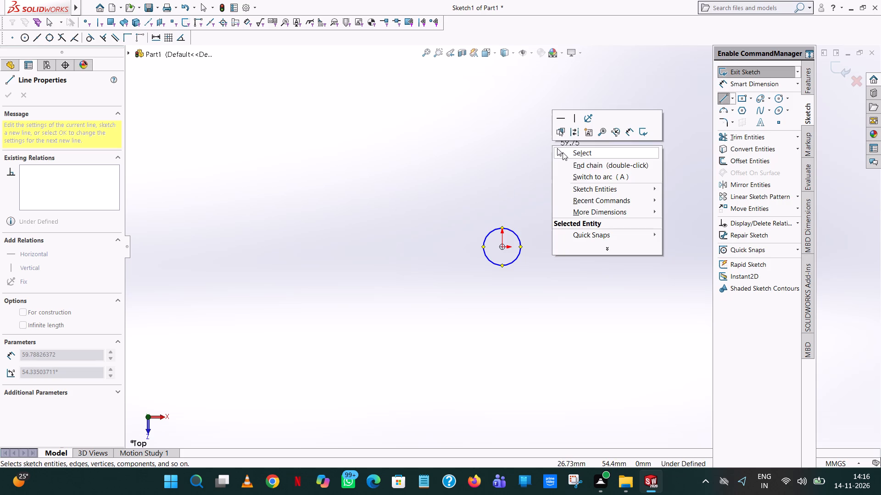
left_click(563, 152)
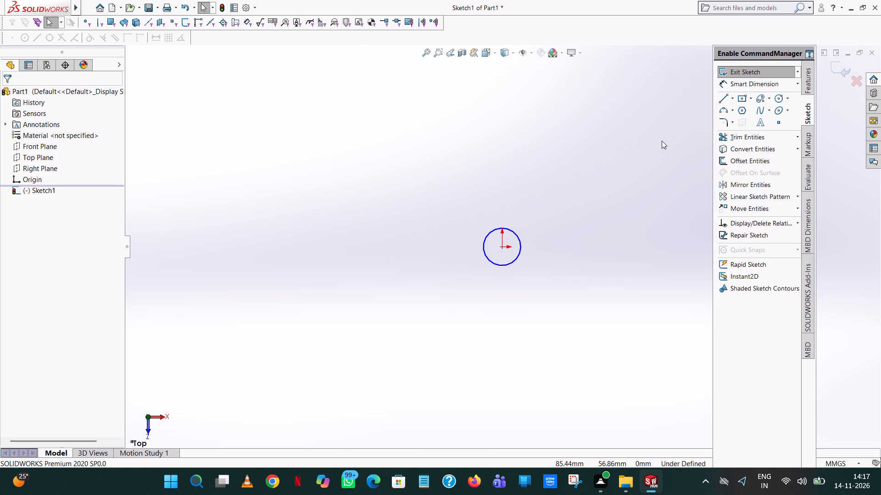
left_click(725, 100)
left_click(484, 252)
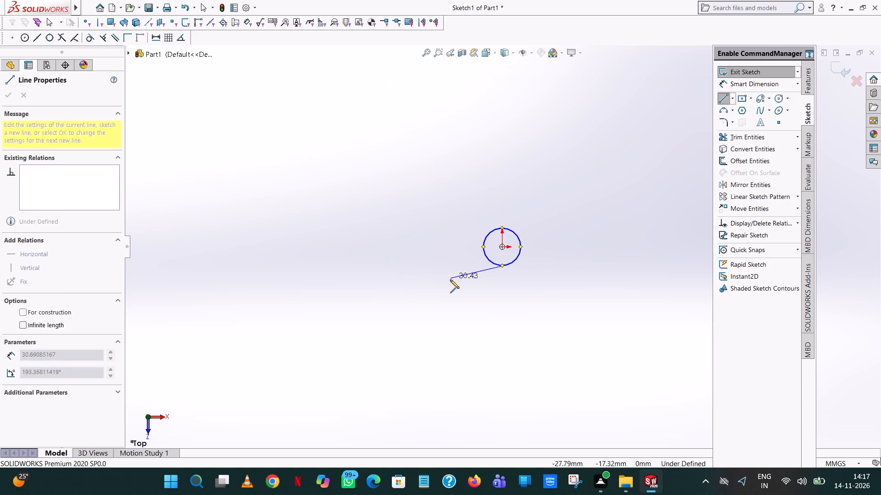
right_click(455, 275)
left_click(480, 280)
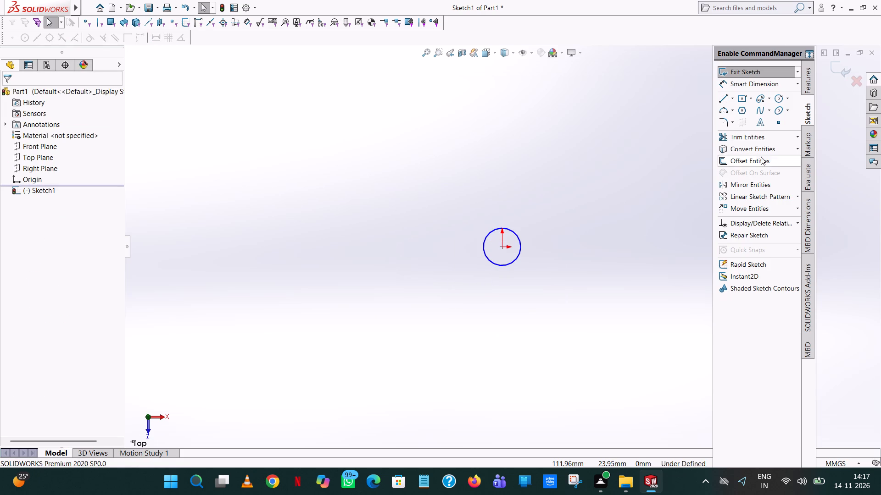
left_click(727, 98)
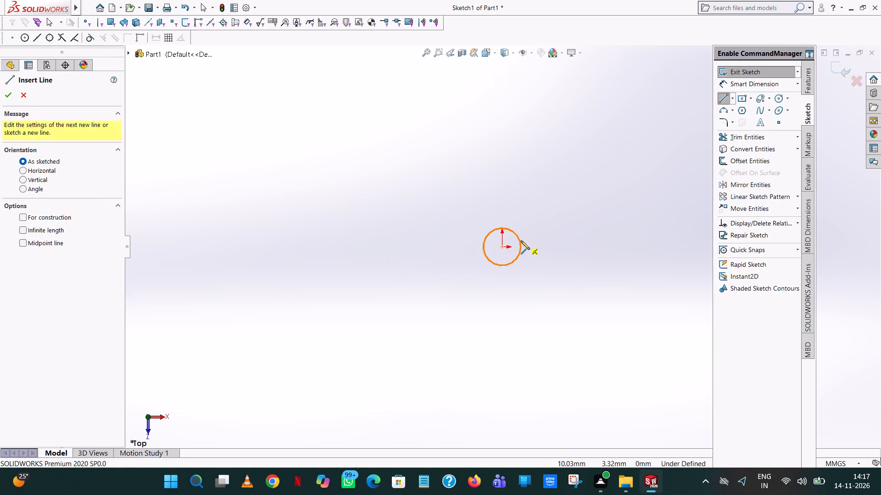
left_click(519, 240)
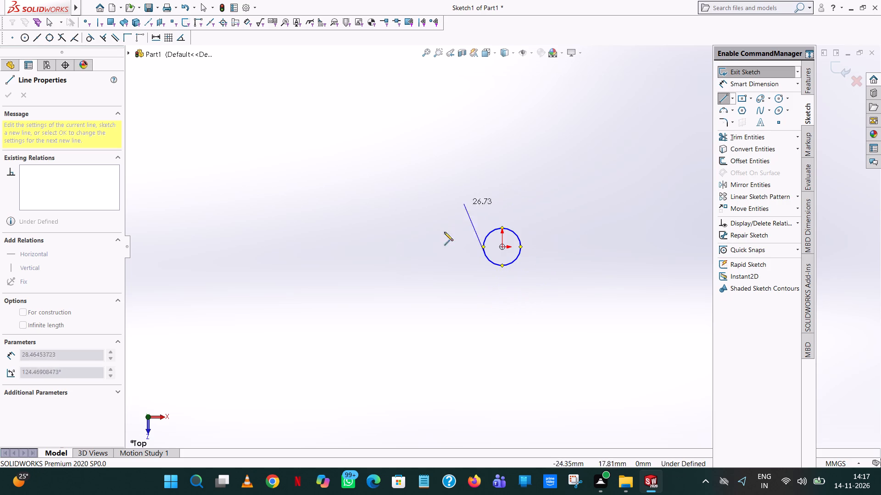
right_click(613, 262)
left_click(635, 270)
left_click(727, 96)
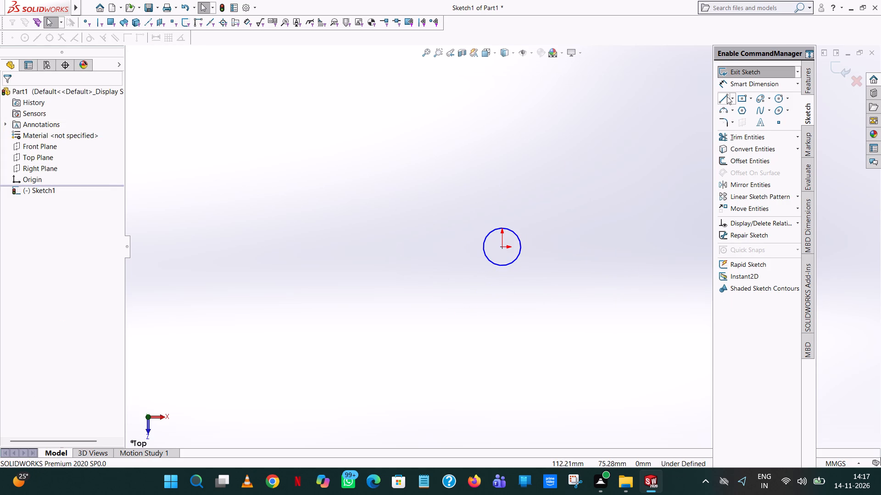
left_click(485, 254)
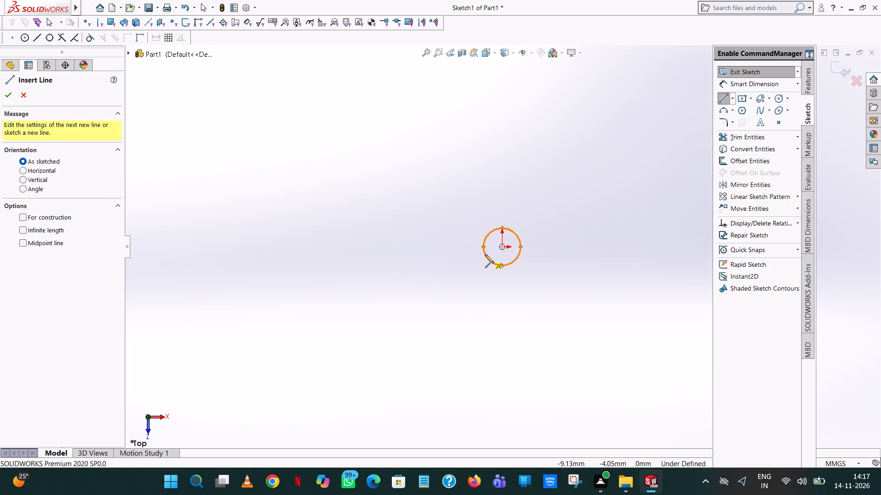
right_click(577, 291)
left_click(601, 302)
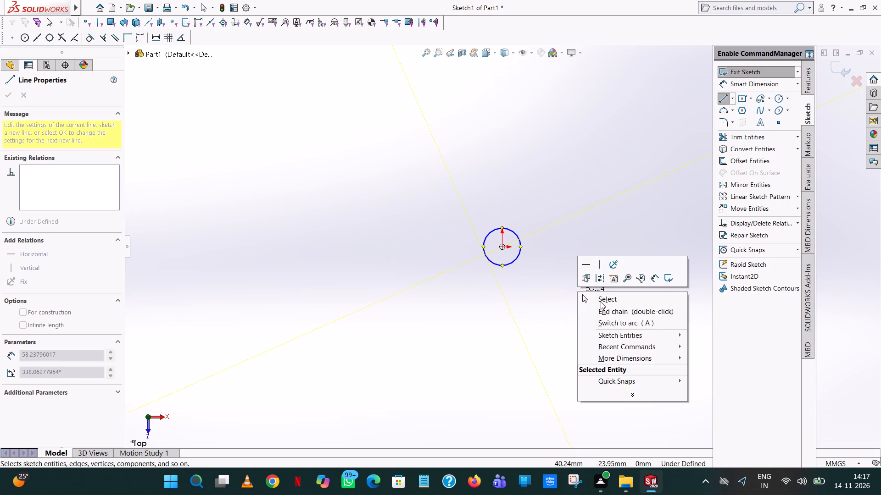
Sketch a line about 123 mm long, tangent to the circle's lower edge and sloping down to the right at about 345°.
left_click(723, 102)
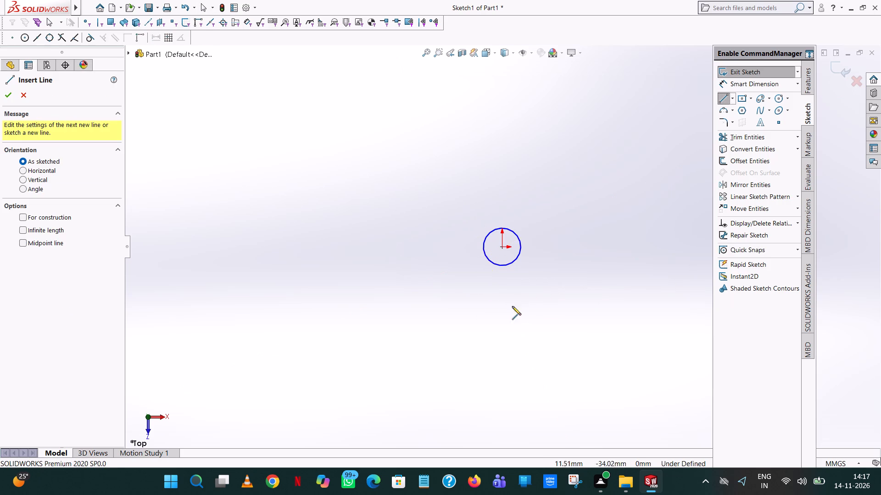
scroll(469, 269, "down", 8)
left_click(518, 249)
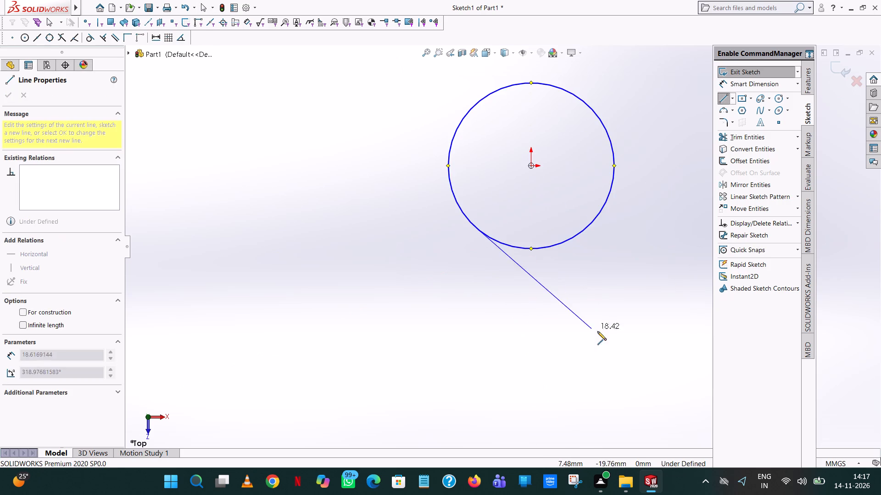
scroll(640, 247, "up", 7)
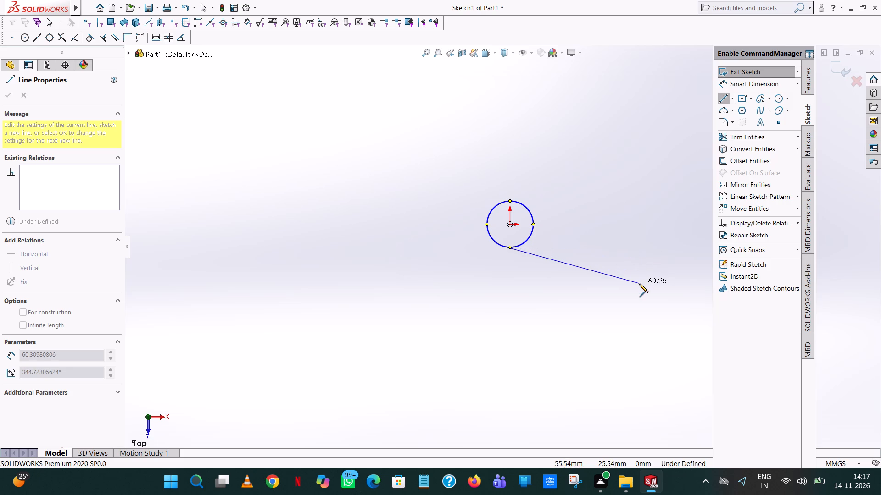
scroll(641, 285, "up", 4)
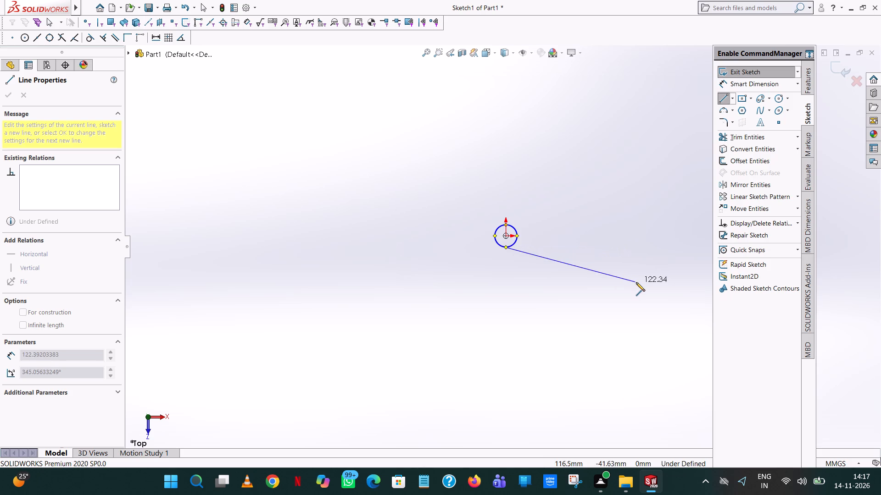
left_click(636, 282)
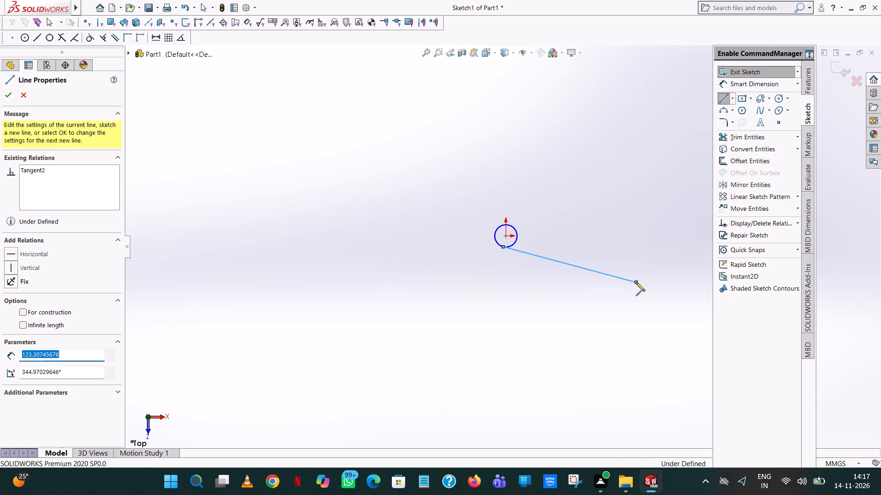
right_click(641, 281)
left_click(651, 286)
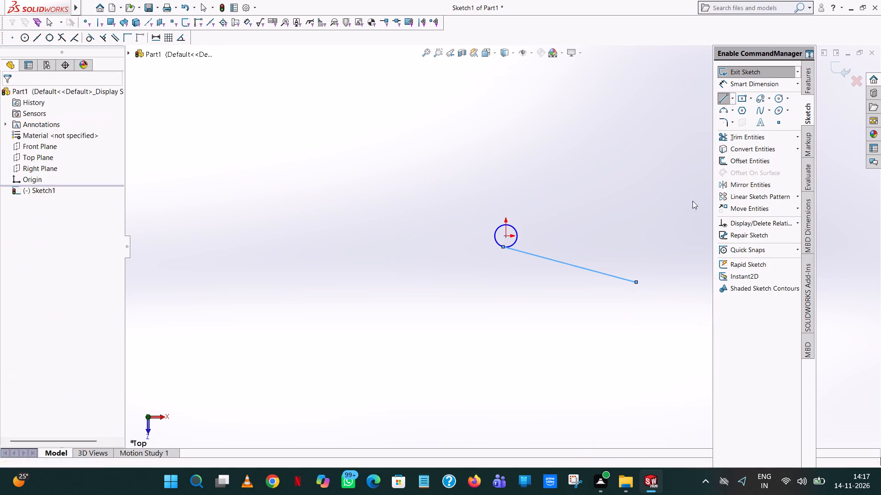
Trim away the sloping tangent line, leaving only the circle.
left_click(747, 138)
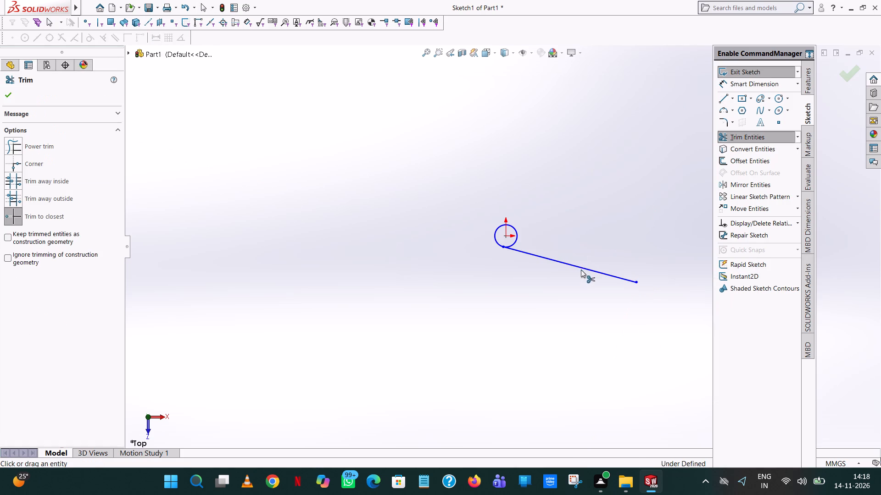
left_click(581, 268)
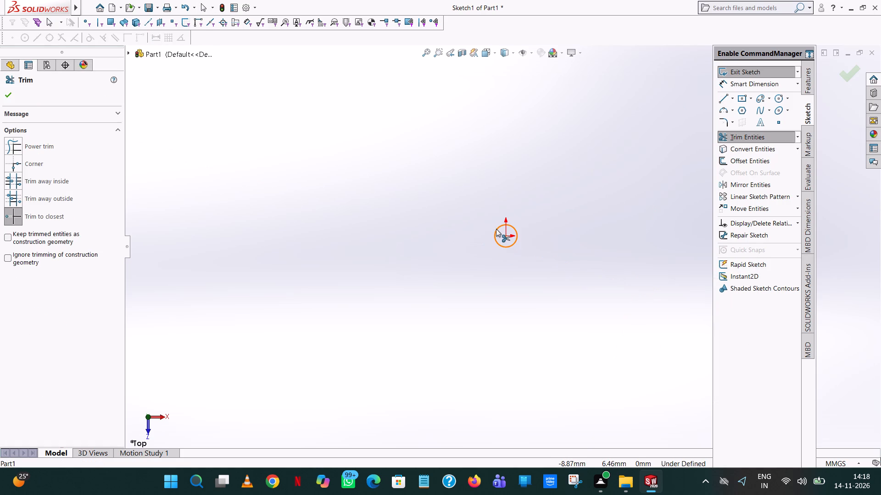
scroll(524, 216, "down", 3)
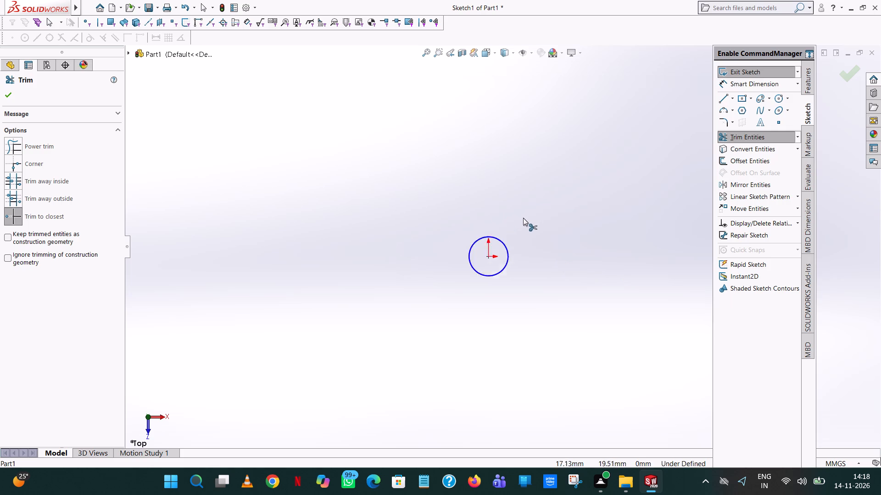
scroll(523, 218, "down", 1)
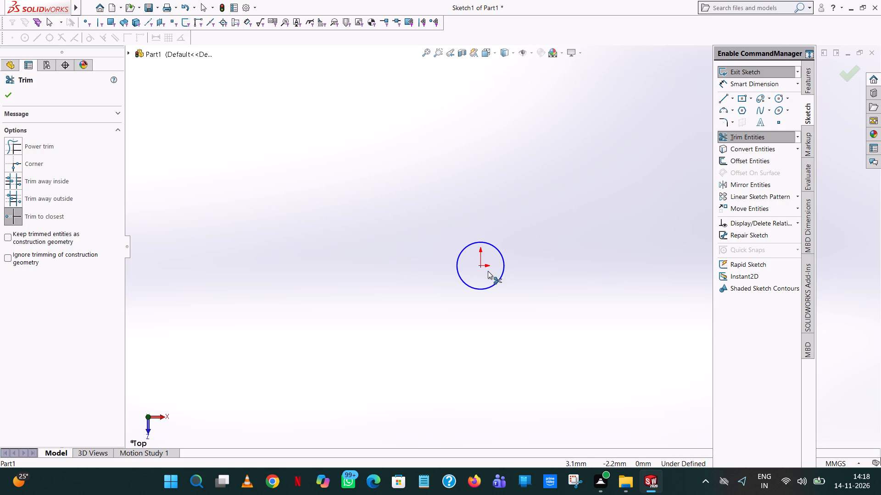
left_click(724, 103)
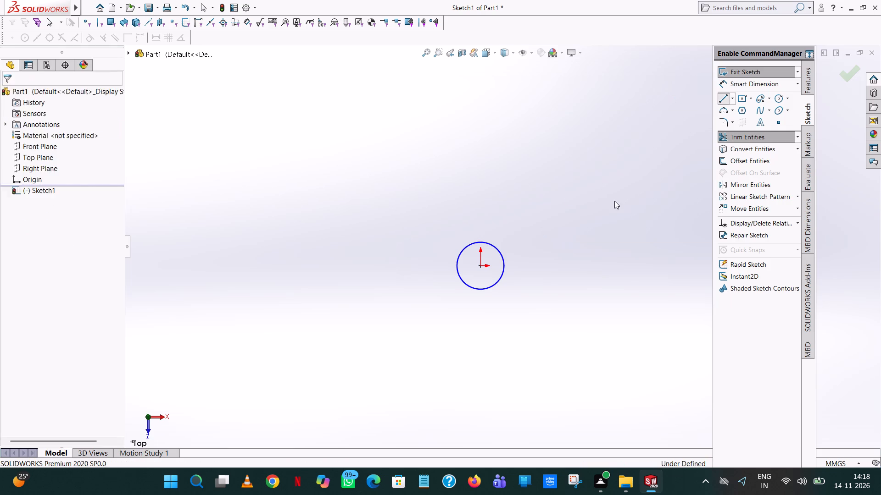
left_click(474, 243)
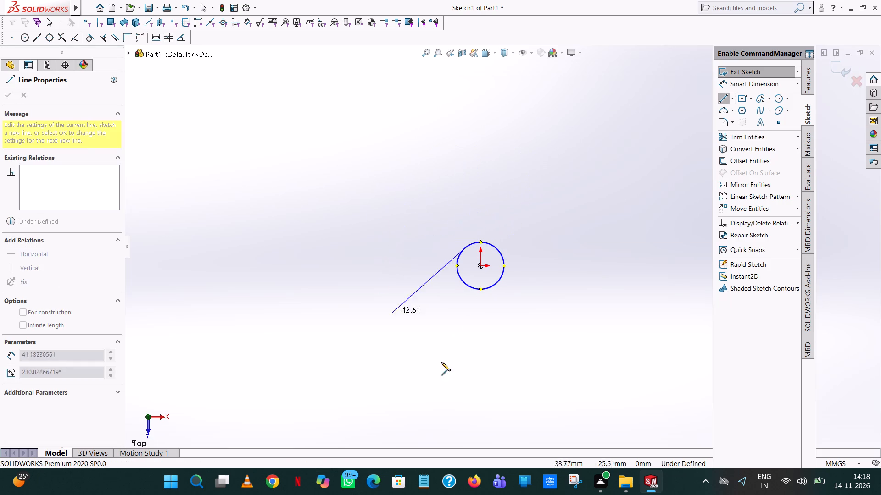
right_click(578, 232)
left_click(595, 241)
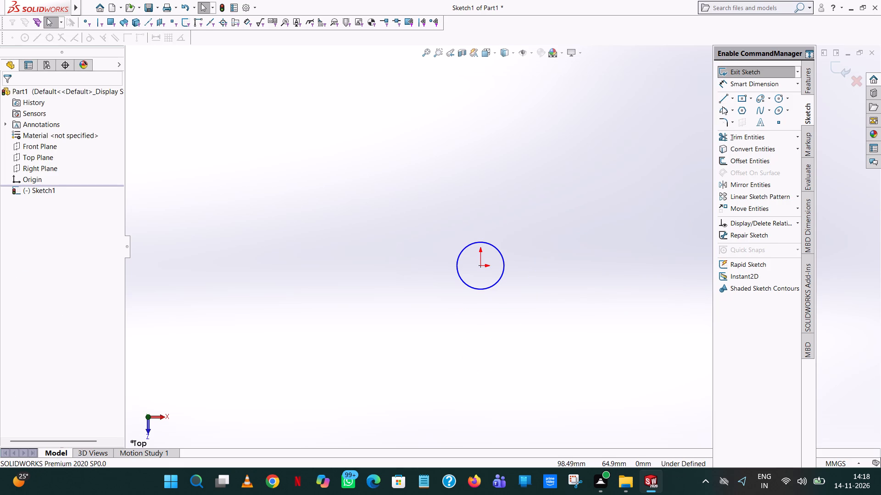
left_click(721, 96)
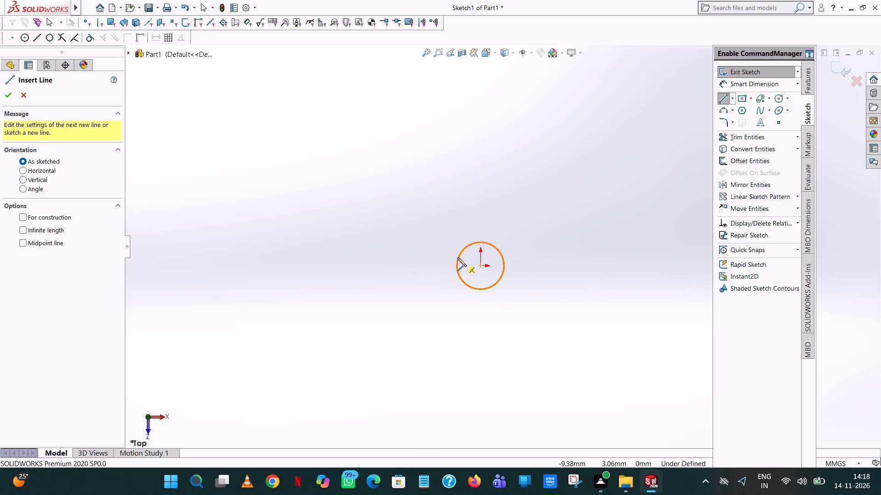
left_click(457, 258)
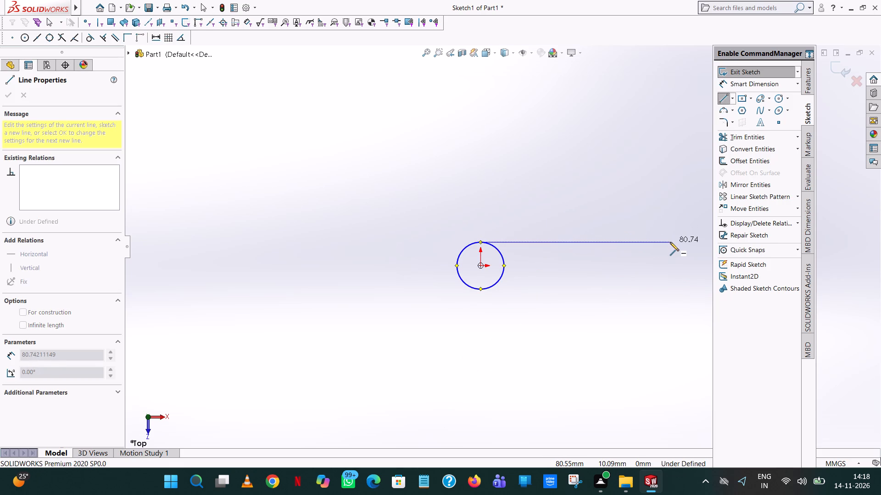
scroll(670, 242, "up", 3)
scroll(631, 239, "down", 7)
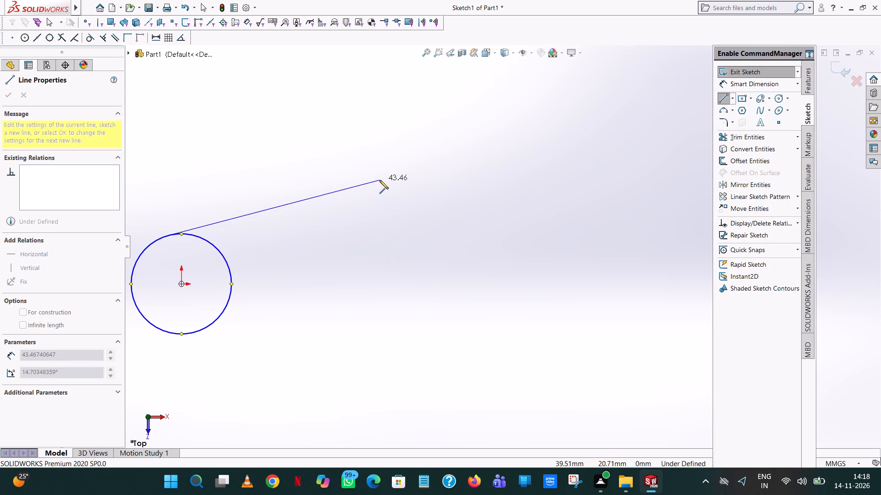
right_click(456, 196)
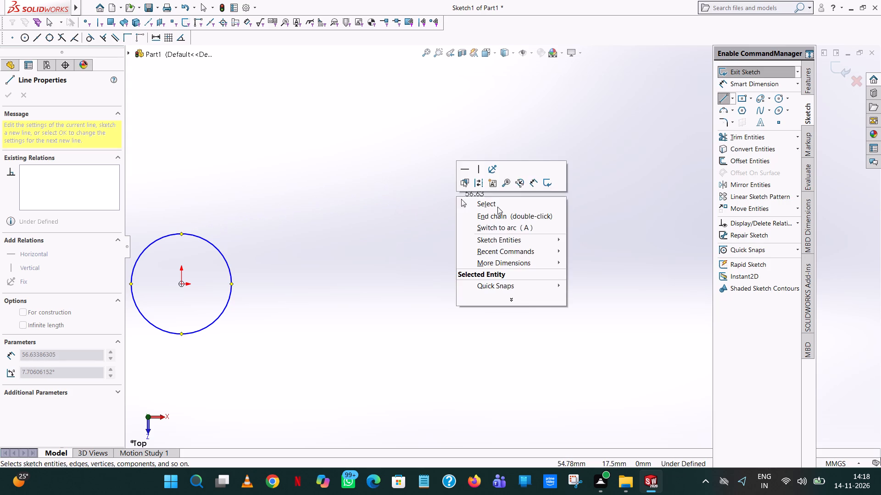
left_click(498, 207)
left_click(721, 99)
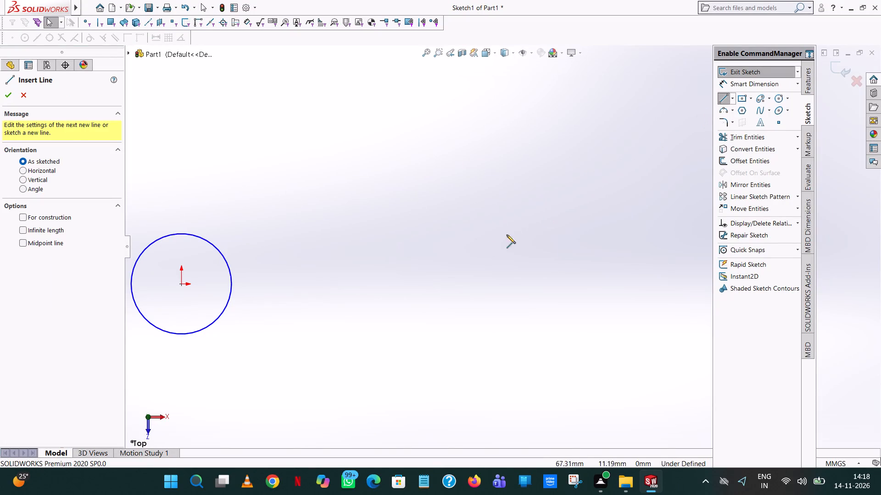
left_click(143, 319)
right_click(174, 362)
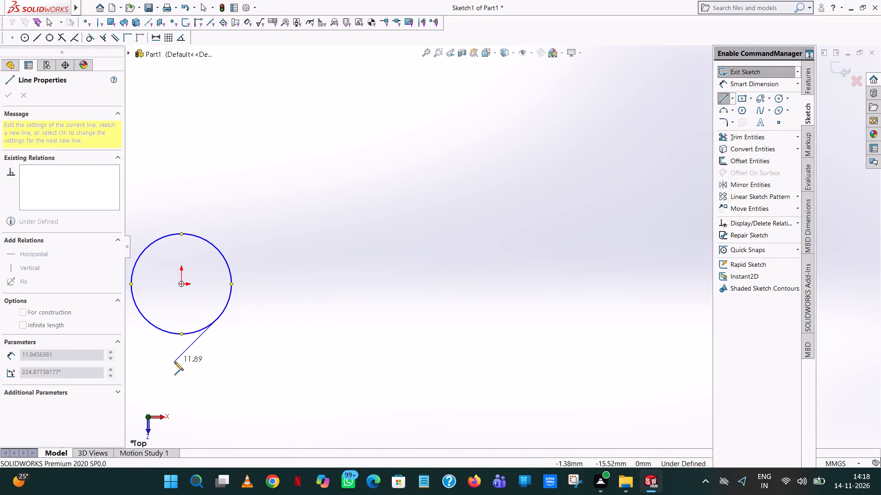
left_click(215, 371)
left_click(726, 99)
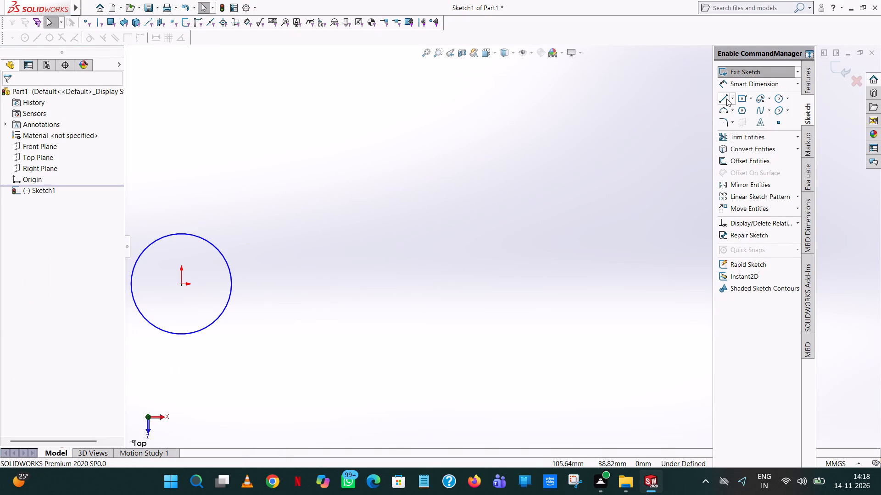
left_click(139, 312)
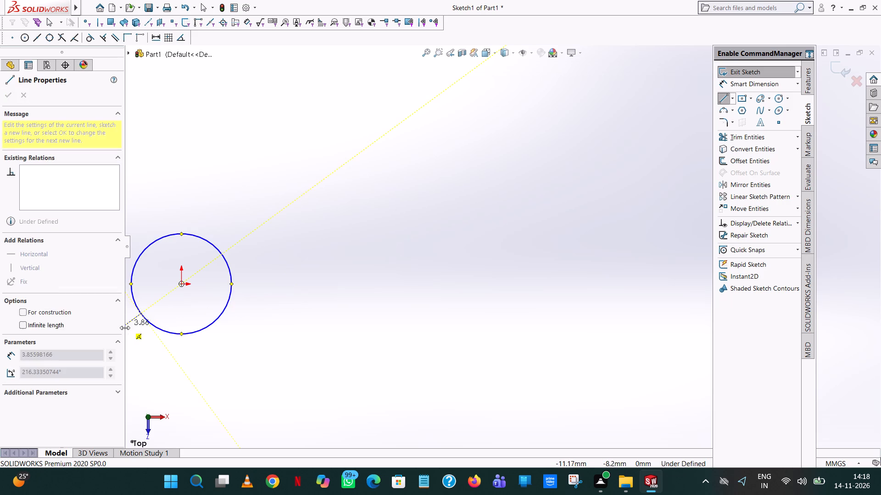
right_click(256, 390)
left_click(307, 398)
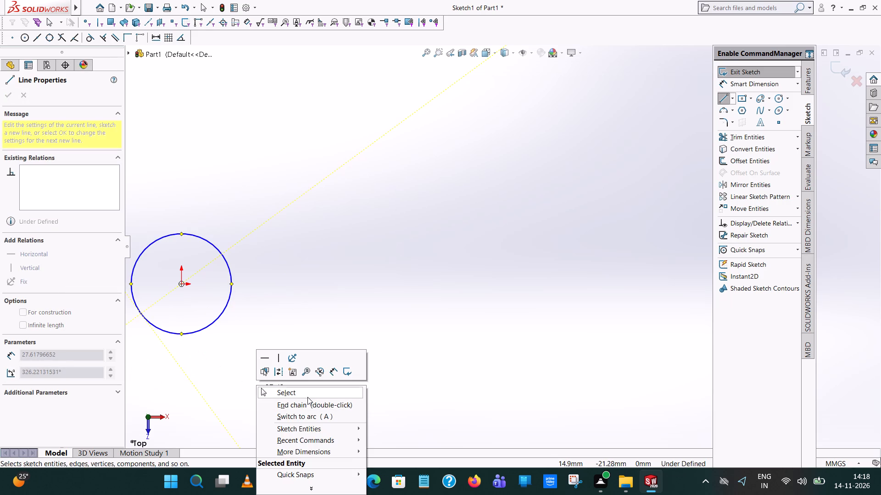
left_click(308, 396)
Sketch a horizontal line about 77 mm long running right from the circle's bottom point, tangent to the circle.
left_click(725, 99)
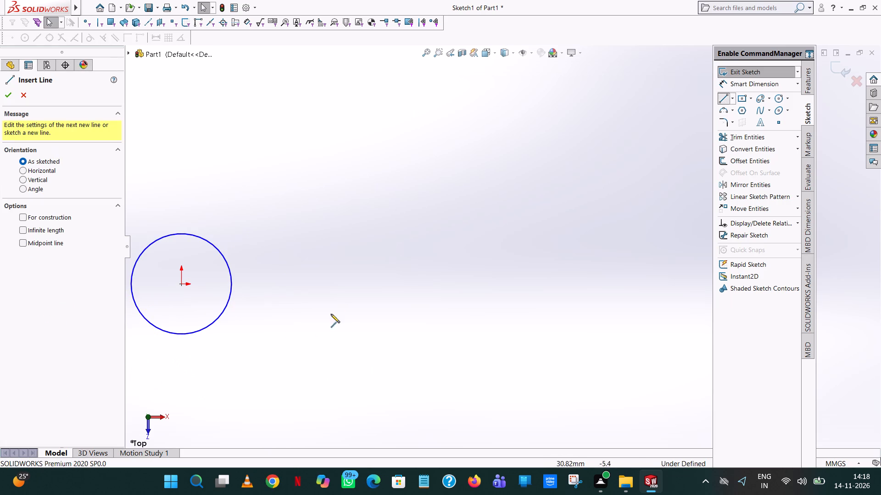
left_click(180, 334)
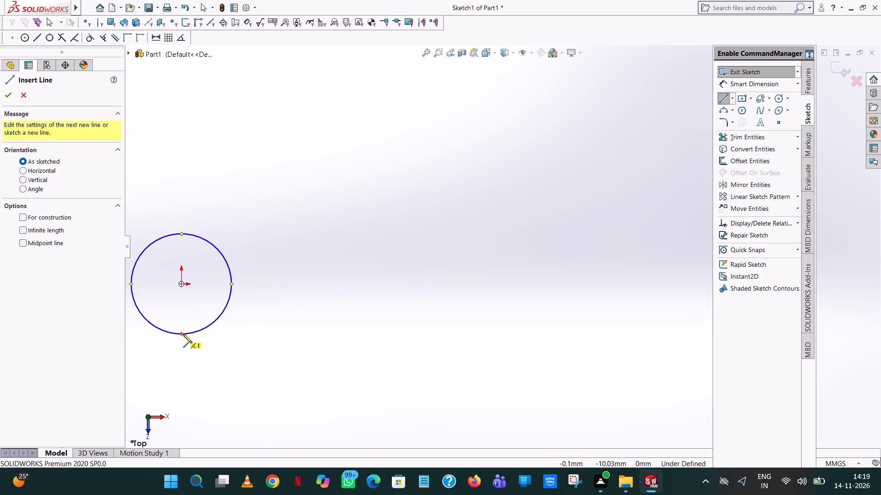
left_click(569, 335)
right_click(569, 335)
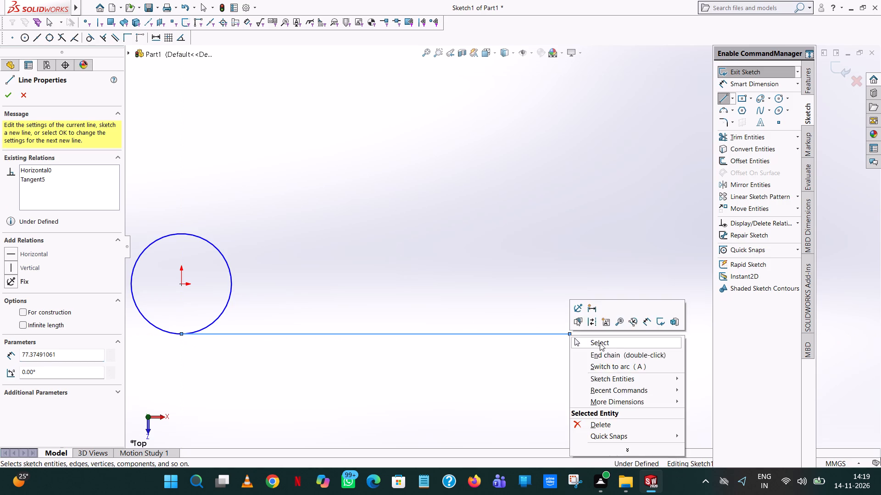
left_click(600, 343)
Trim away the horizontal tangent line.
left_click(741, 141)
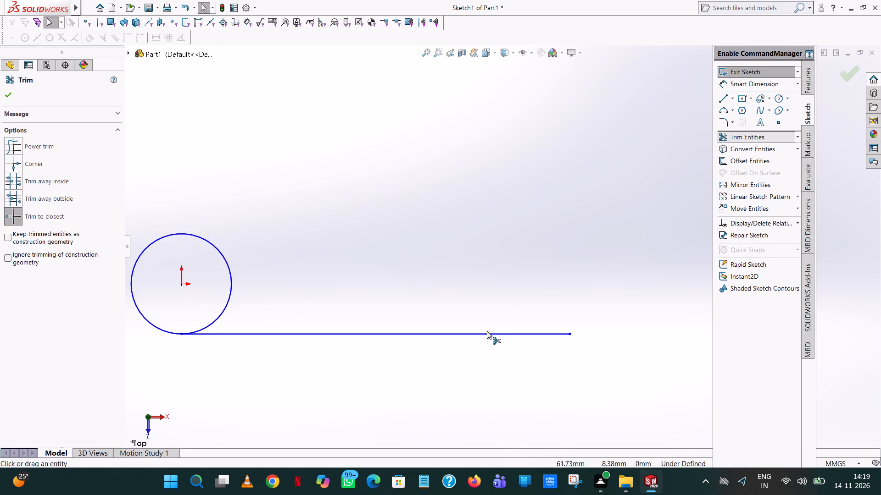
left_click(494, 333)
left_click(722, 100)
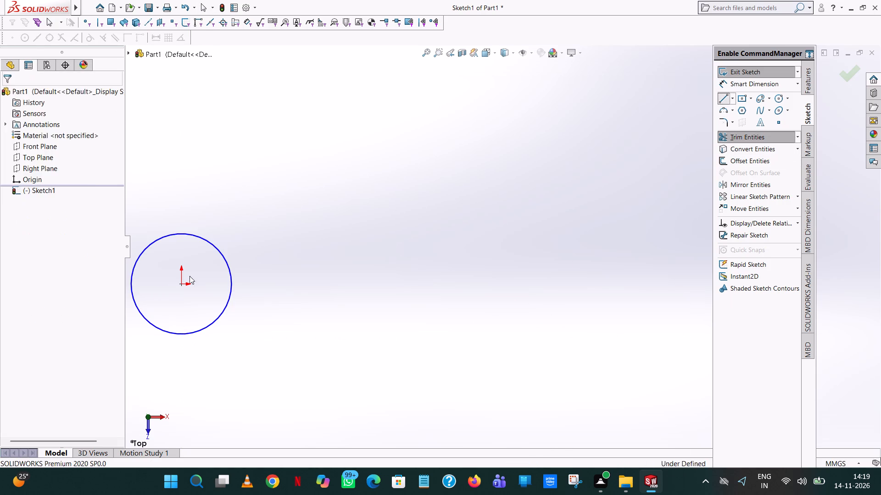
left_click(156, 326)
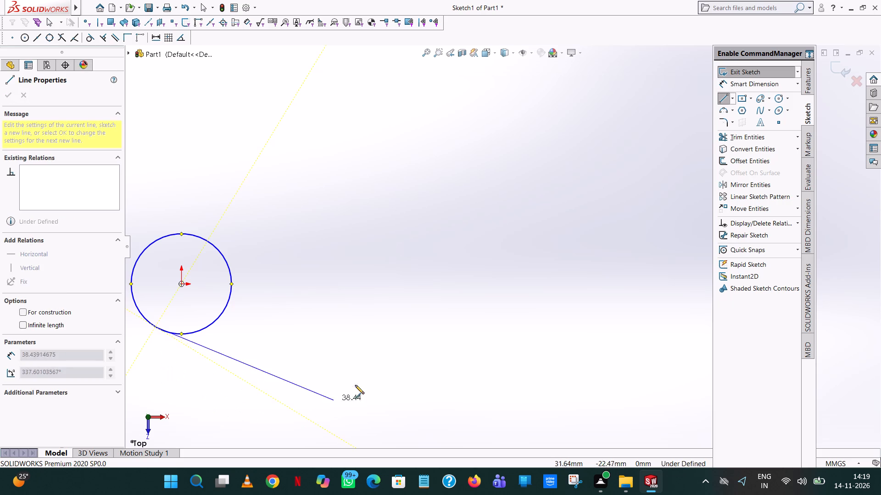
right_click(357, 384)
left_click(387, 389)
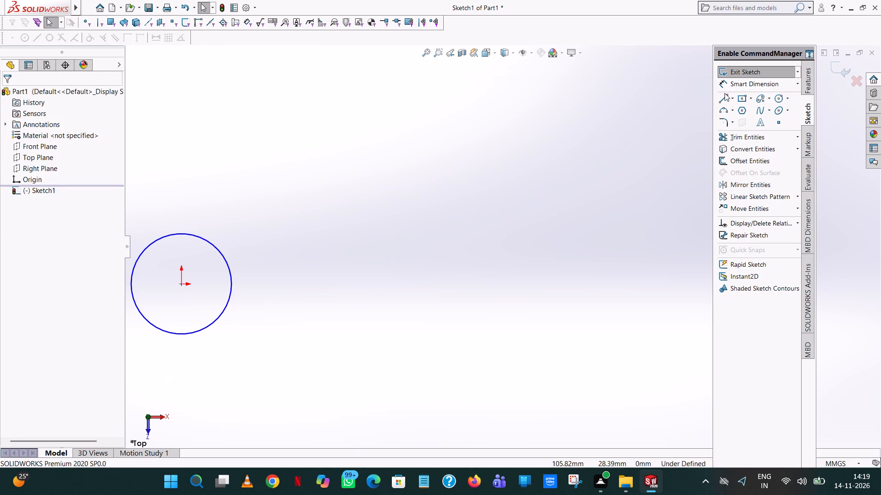
Sketch a line about 67 mm long from the circle's bottom point, sloping down to the right at about 354°.
left_click(724, 97)
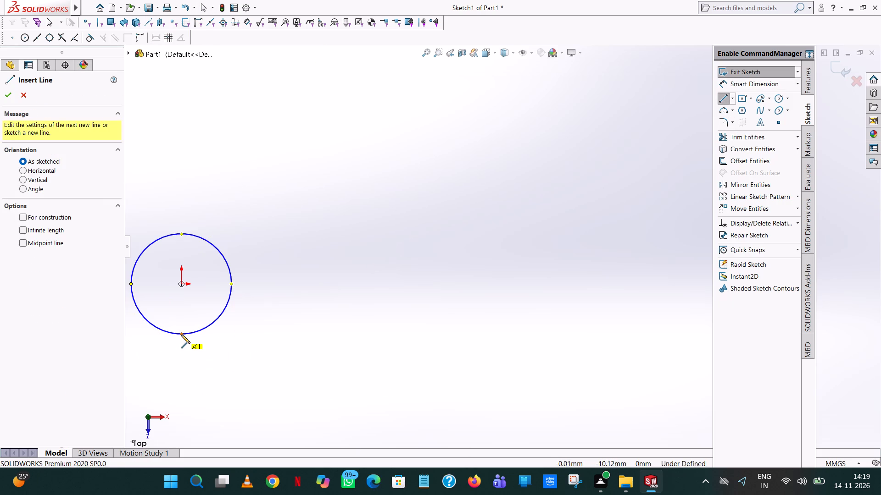
left_click(181, 335)
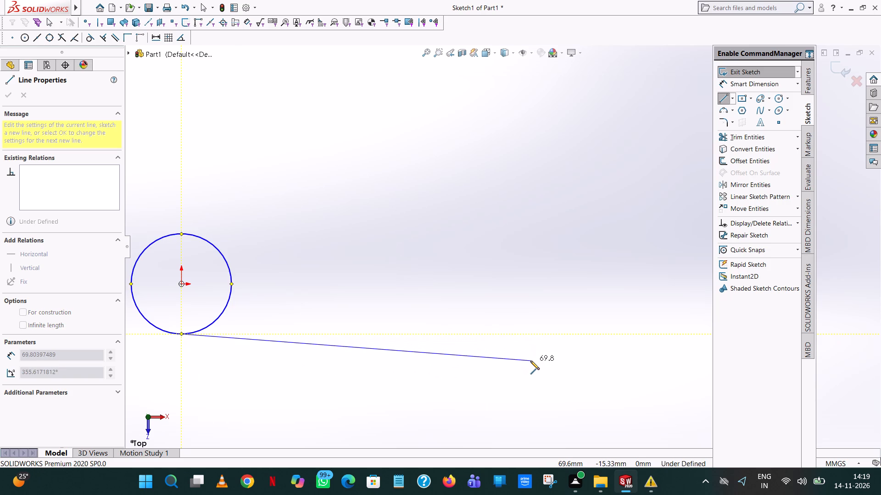
scroll(530, 361, "up", 1)
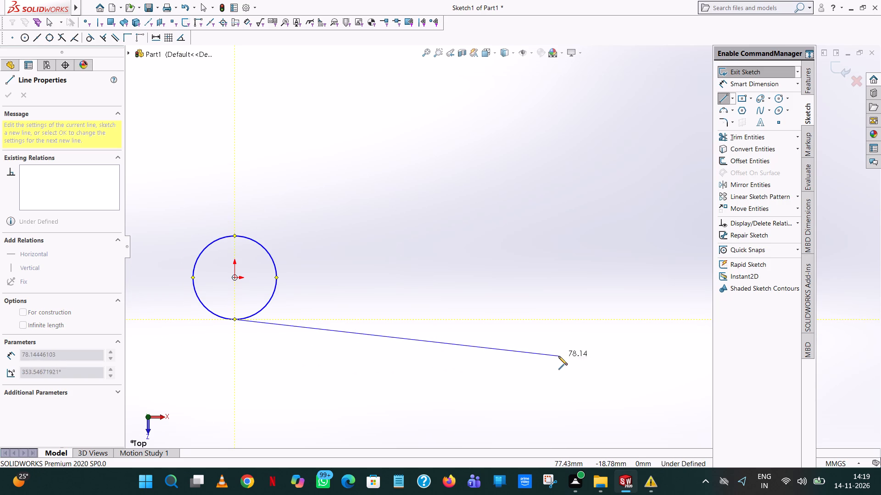
left_click(513, 346)
right_click(513, 346)
left_click(538, 355)
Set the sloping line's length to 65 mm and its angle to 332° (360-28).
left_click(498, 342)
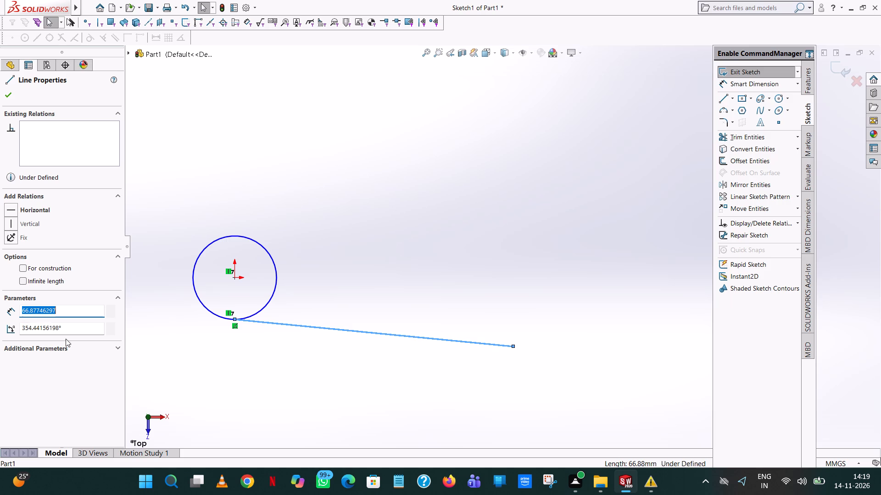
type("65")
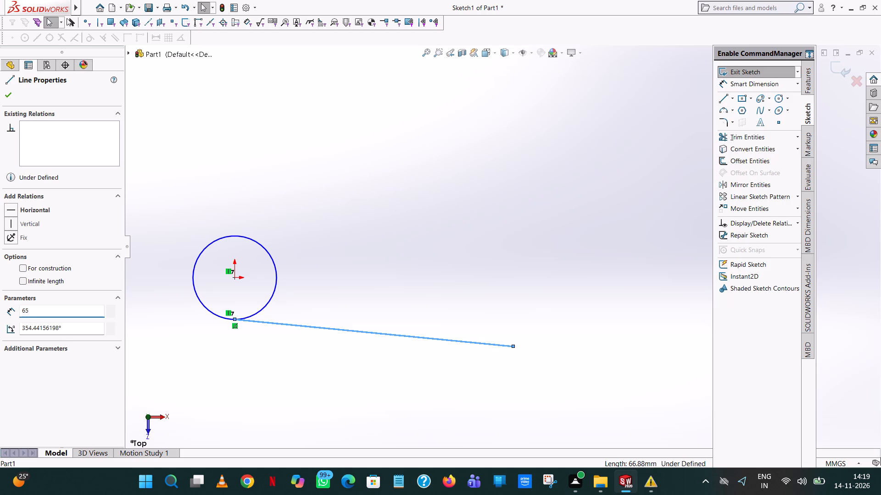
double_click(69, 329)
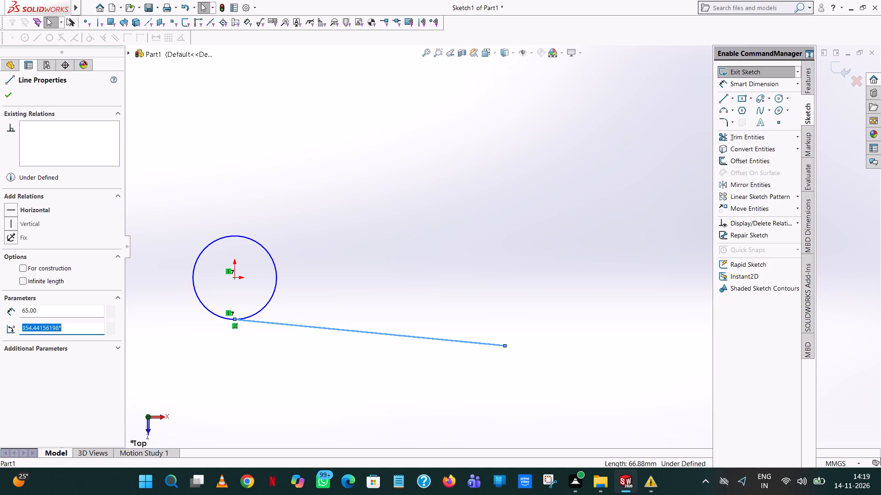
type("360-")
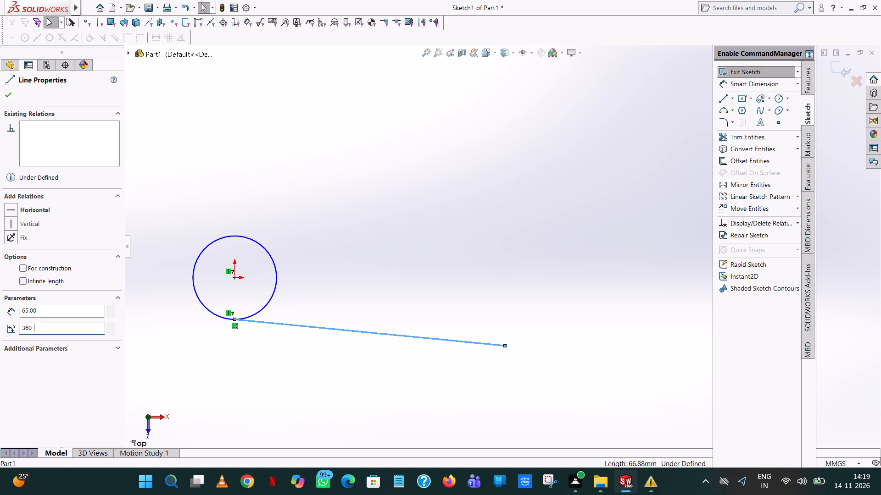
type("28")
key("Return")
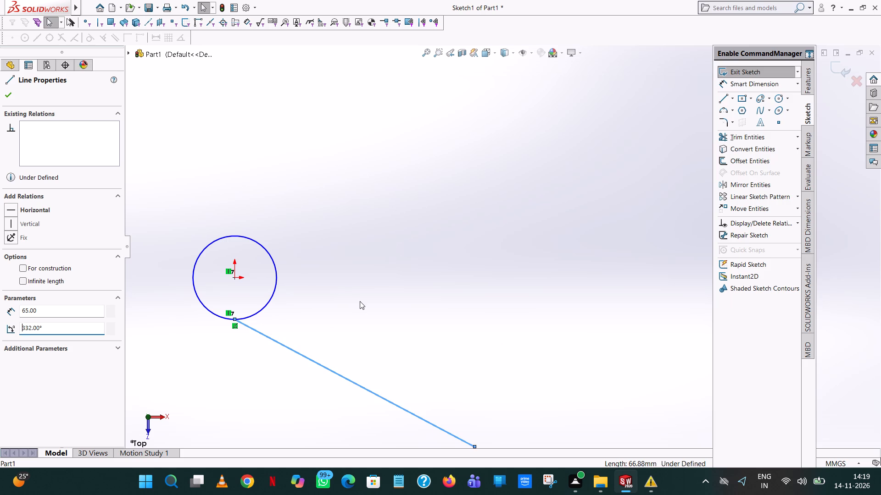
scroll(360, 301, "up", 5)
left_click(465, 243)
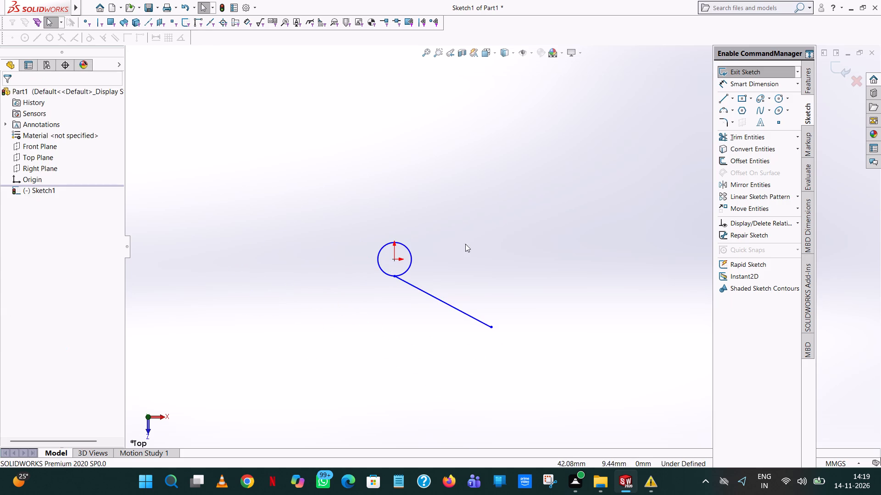
Trim away the 65 mm sloping line, leaving only the circle.
scroll(444, 273, "down", 7)
scroll(324, 280, "down", 9)
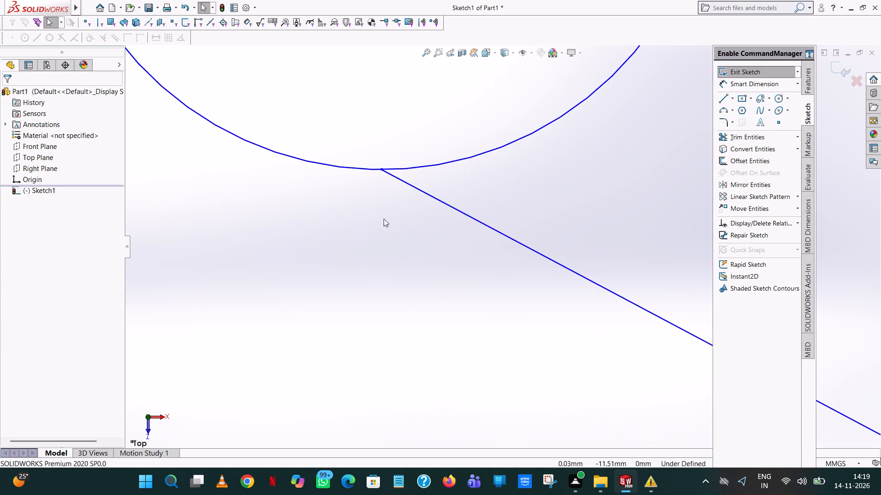
scroll(446, 176, "up", 7)
scroll(472, 211, "up", 8)
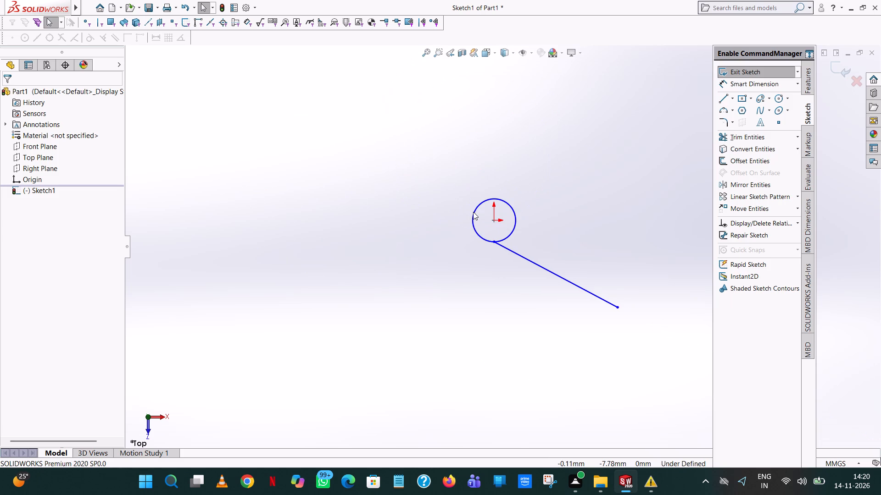
left_click(750, 137)
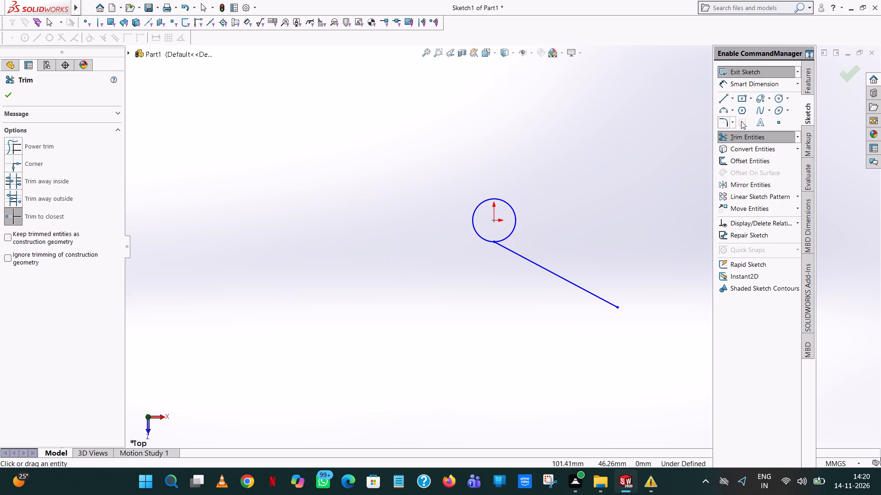
left_click(558, 274)
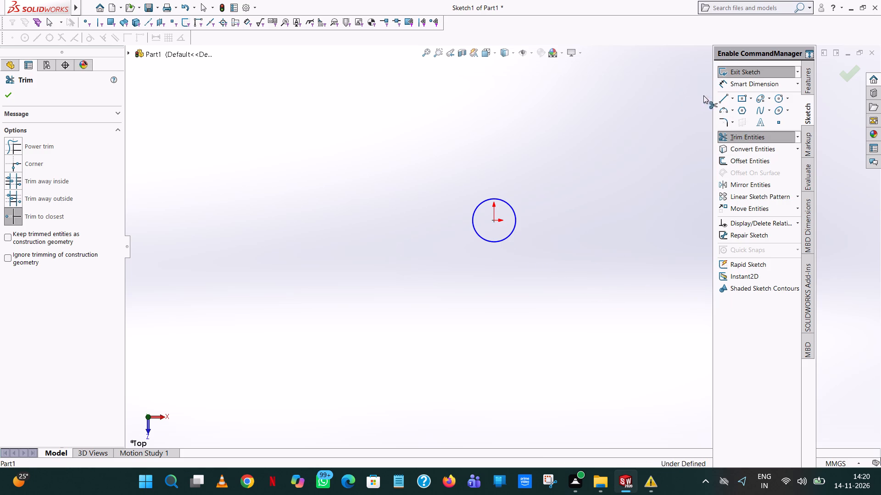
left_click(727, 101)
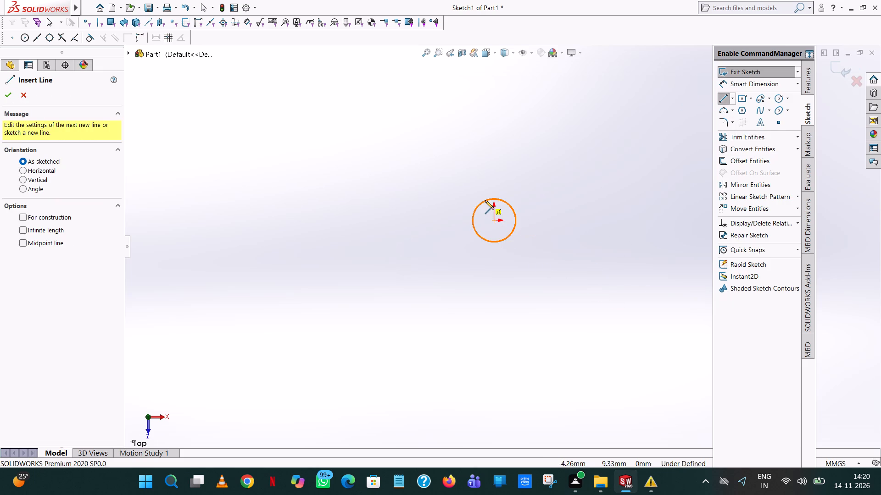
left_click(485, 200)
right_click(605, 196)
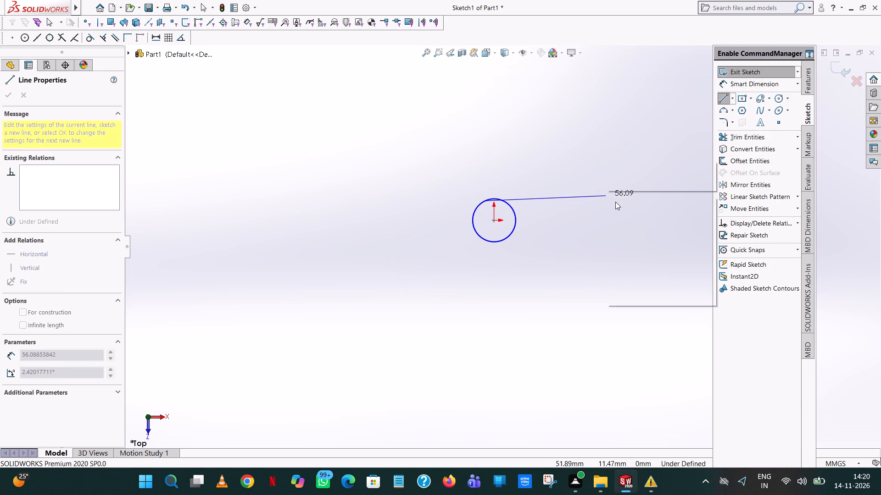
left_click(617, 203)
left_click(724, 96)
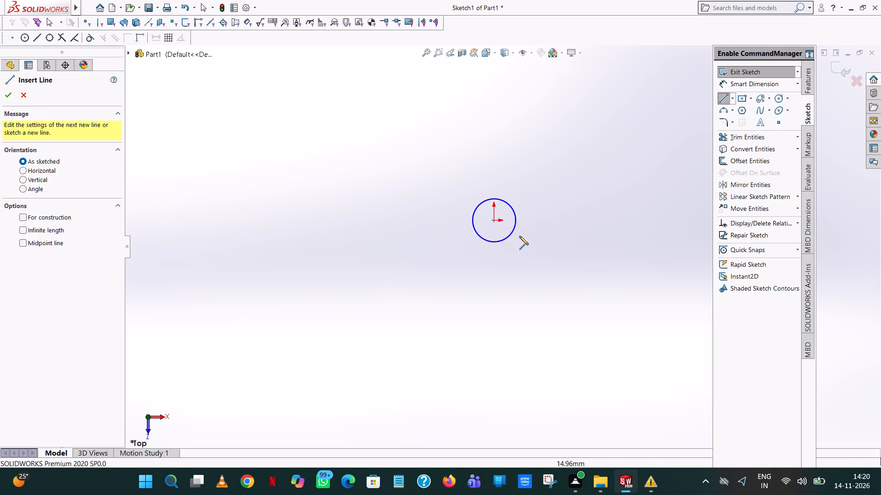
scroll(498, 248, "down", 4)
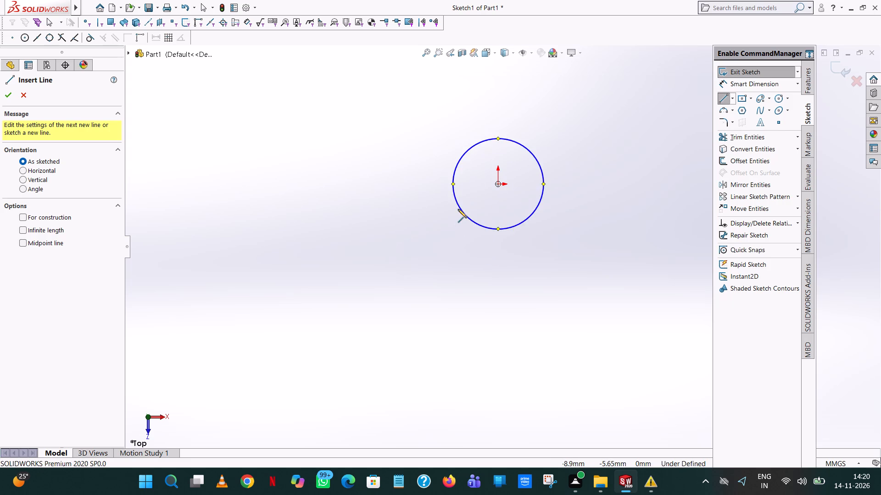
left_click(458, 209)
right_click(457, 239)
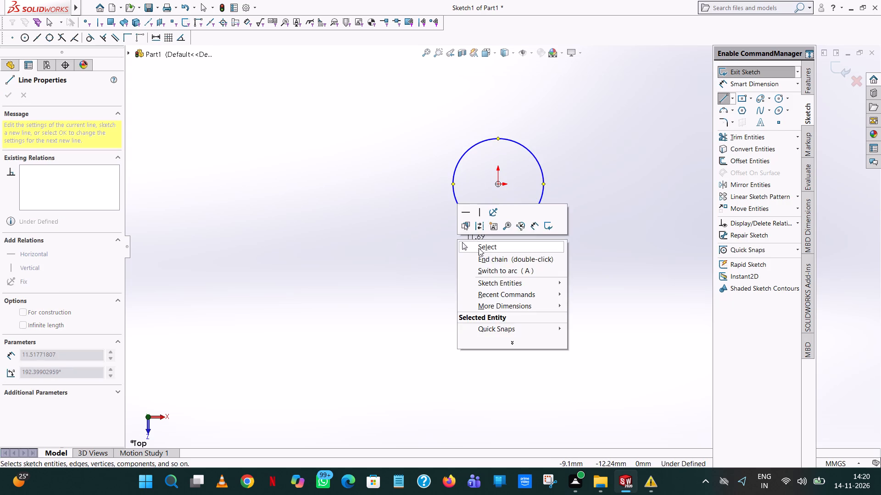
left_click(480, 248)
Sketch a line about 43 mm long, tangent to the circle's lower side and sloping down to the right at about 345°.
left_click(720, 96)
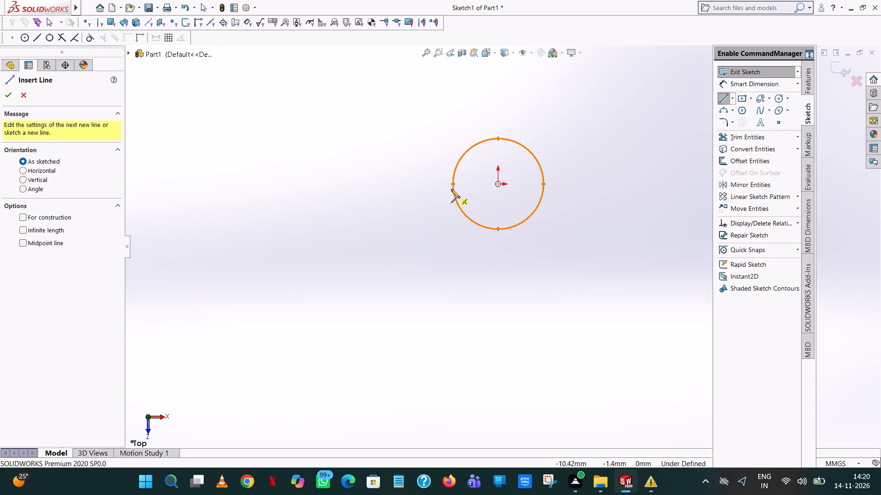
left_click(452, 189)
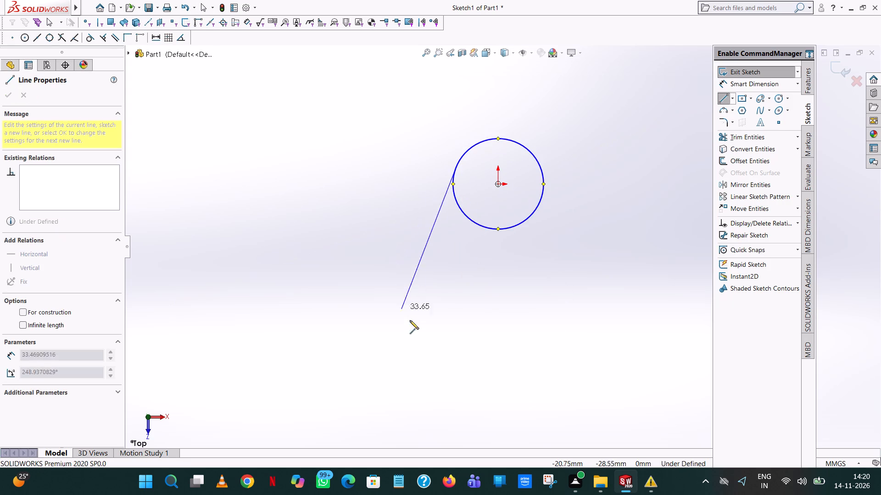
scroll(567, 328, "up", 8)
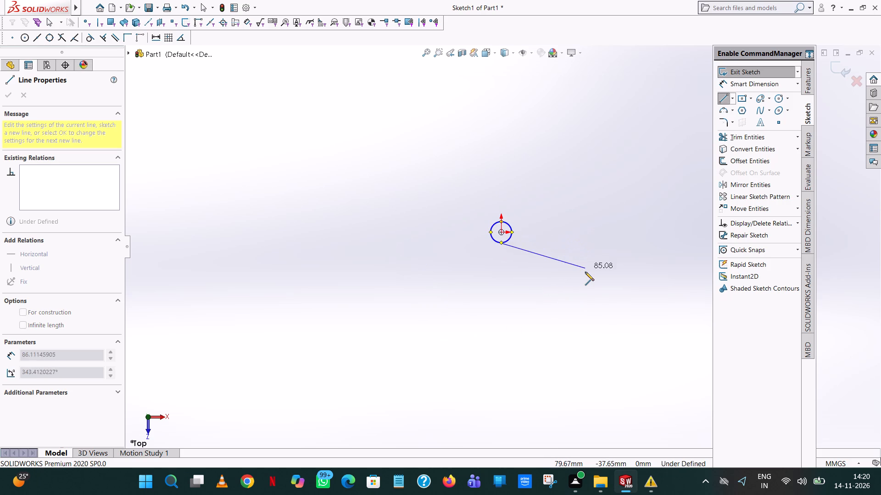
scroll(585, 272, "down", 6)
scroll(491, 197, "down", 3)
scroll(445, 192, "up", 4)
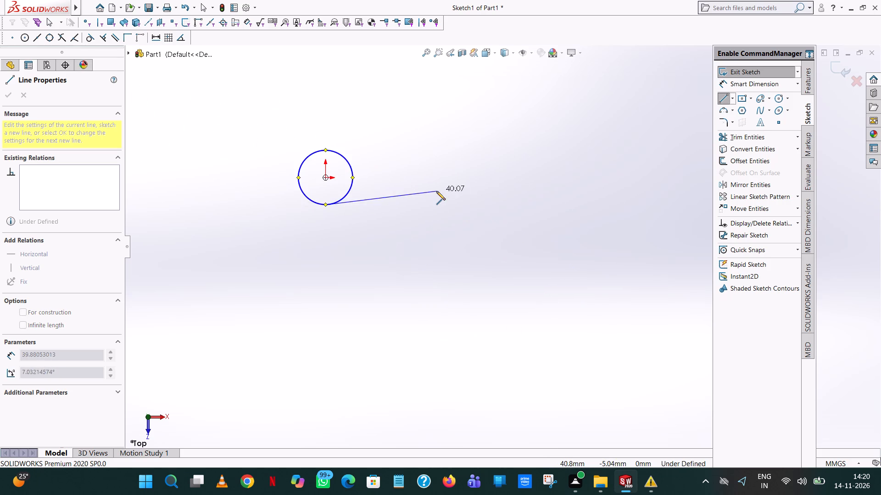
scroll(436, 196, "down", 3)
left_click(439, 270)
right_click(439, 270)
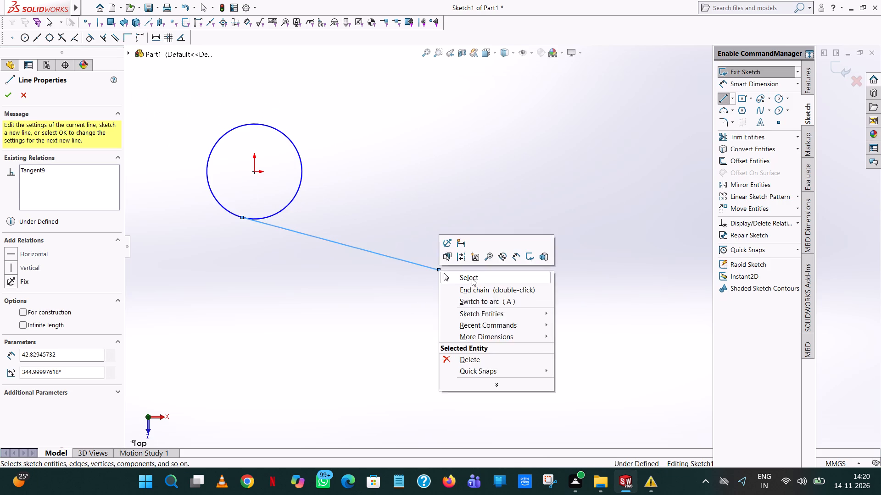
left_click(473, 278)
Set the tangent line's length to 65 mm and its angle to 332° (360-28).
left_click(392, 258)
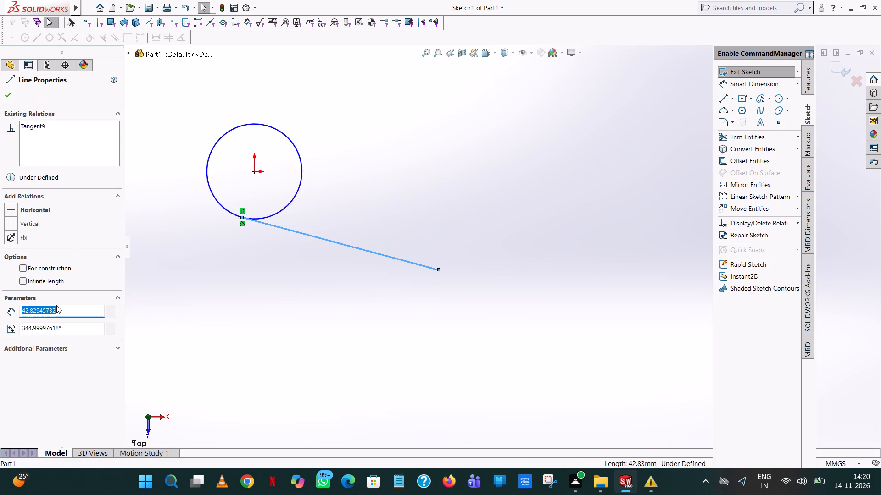
type("65")
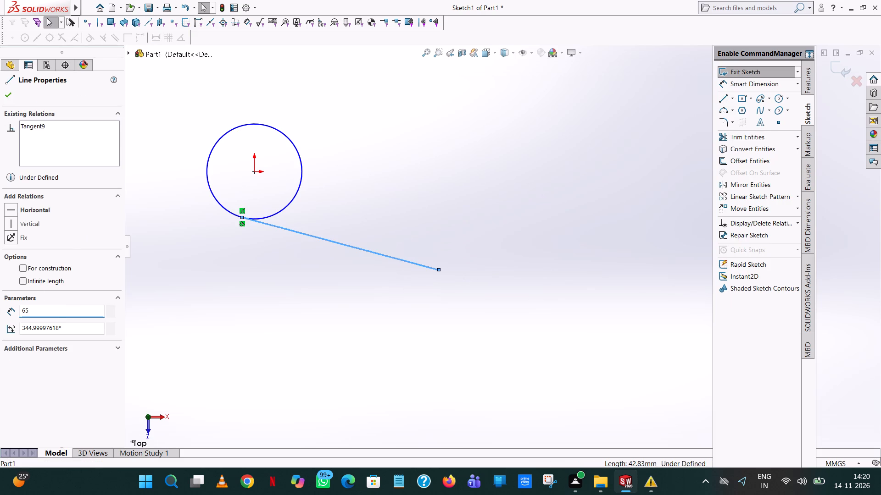
double_click(73, 328)
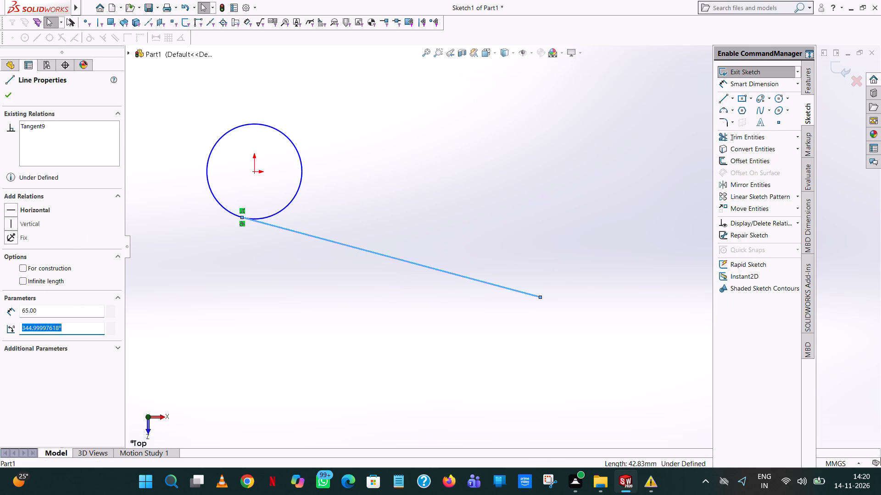
type("360-28")
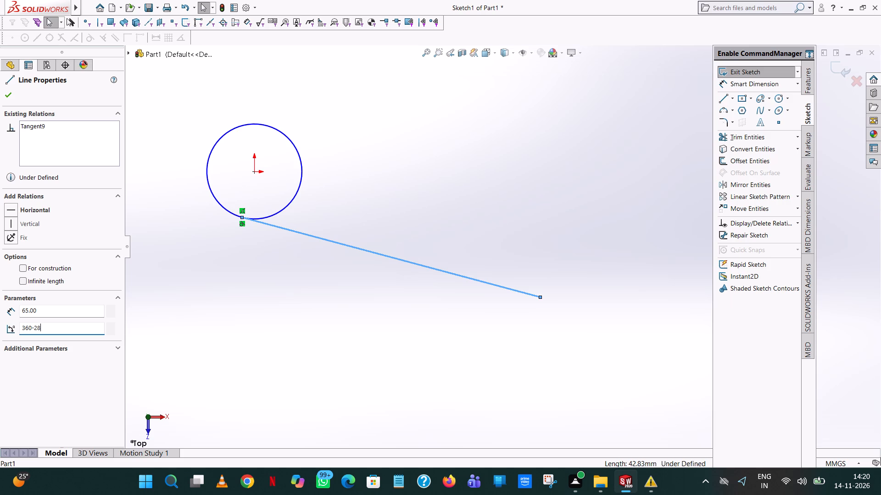
key("Return")
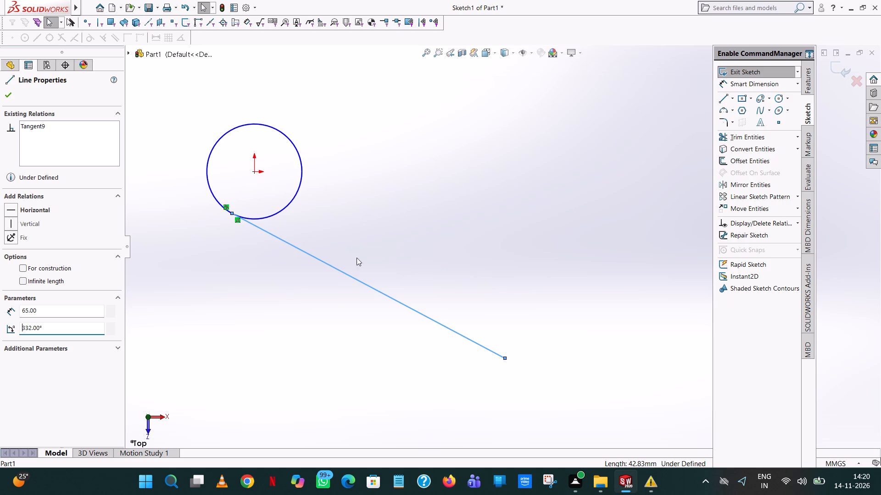
left_click(467, 185)
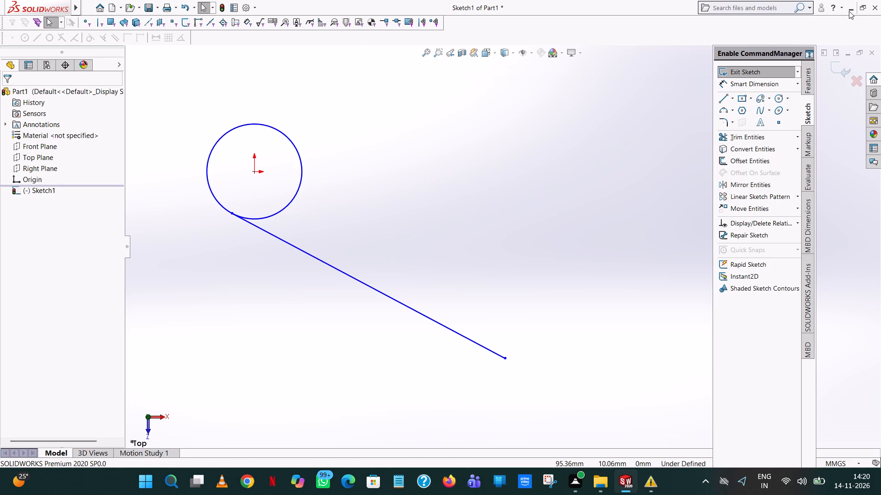
Sketch a circle of radius 10 mm centred on the lower end of the 65 mm tangent line.
left_click(778, 99)
left_click(507, 360)
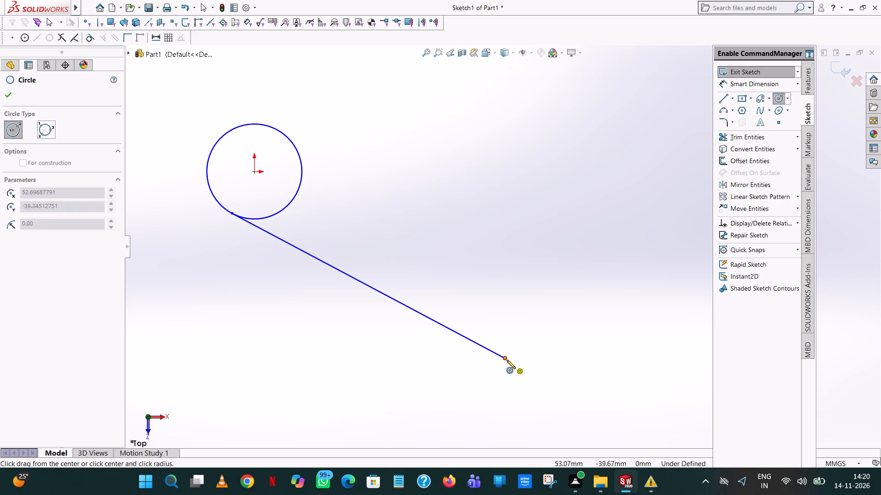
left_click(520, 326)
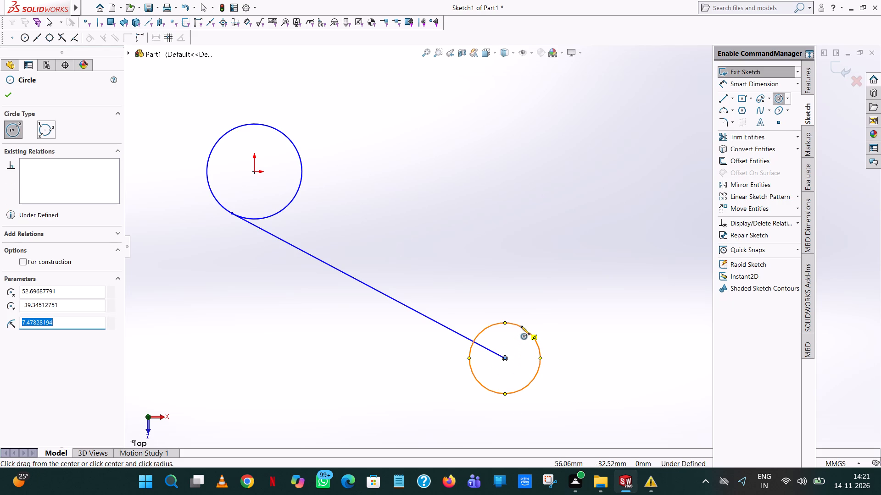
type("10")
key("Return")
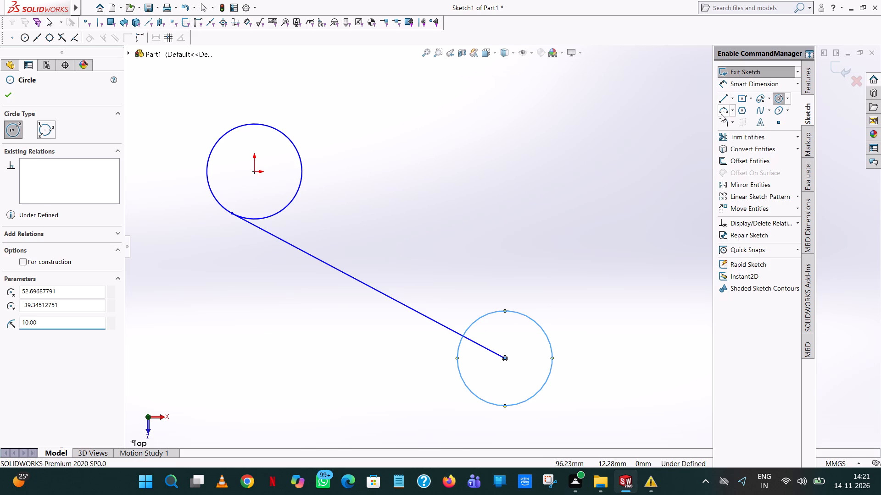
Sketch a 17 mm vertical line upward from the second circle's right quadrant point, tangent to that circle.
left_click(725, 94)
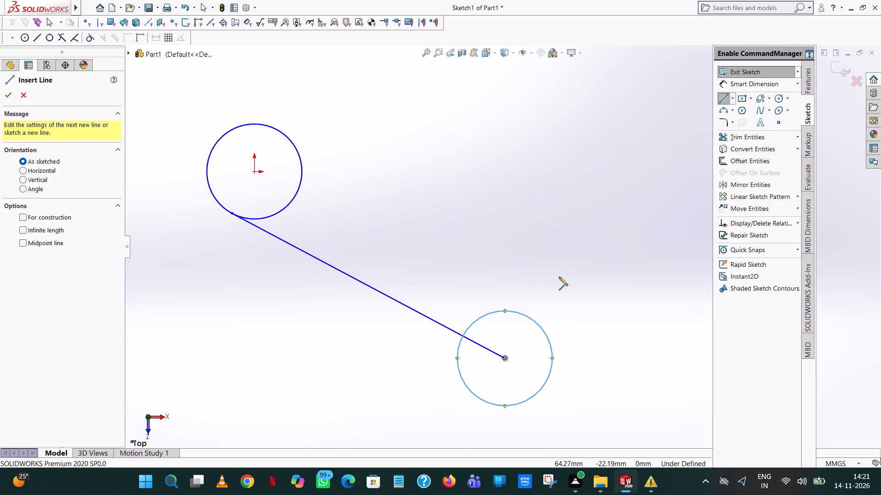
left_click(552, 357)
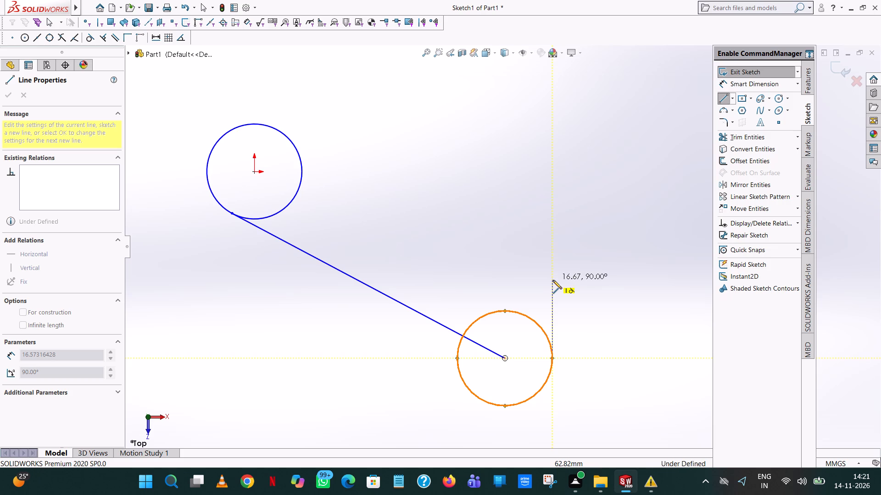
left_click(553, 280)
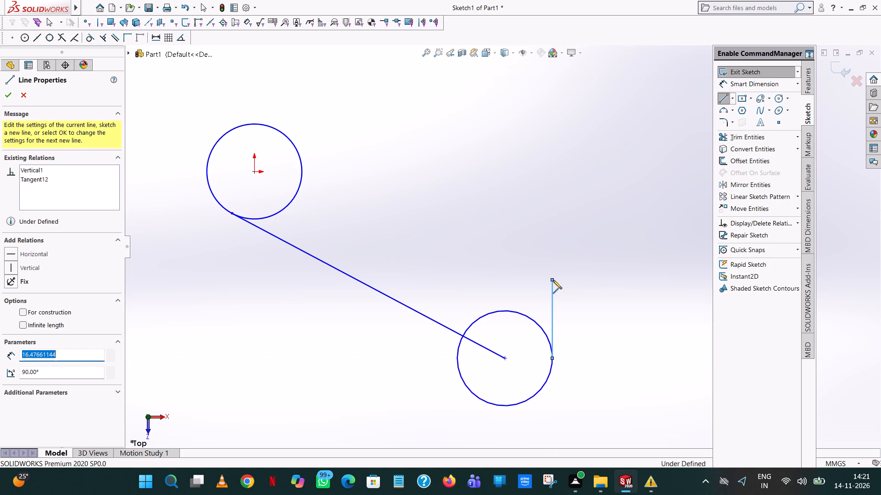
type("17")
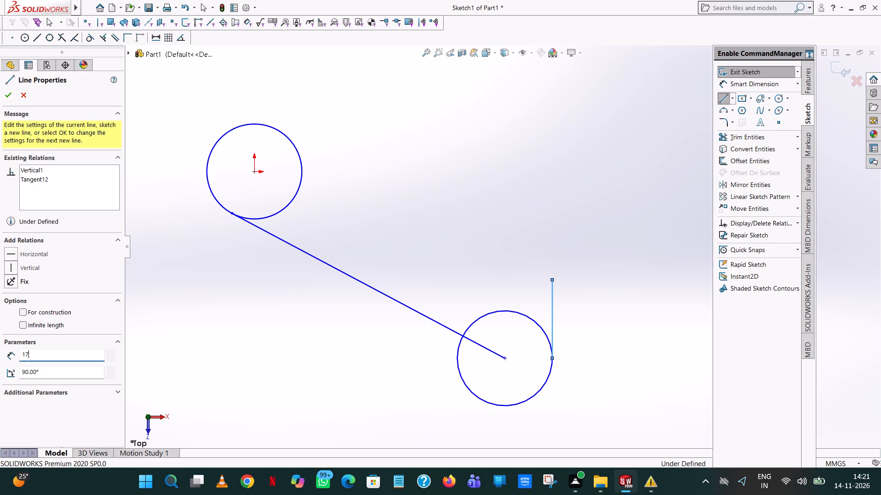
key("Return")
right_click(524, 278)
left_click(568, 286)
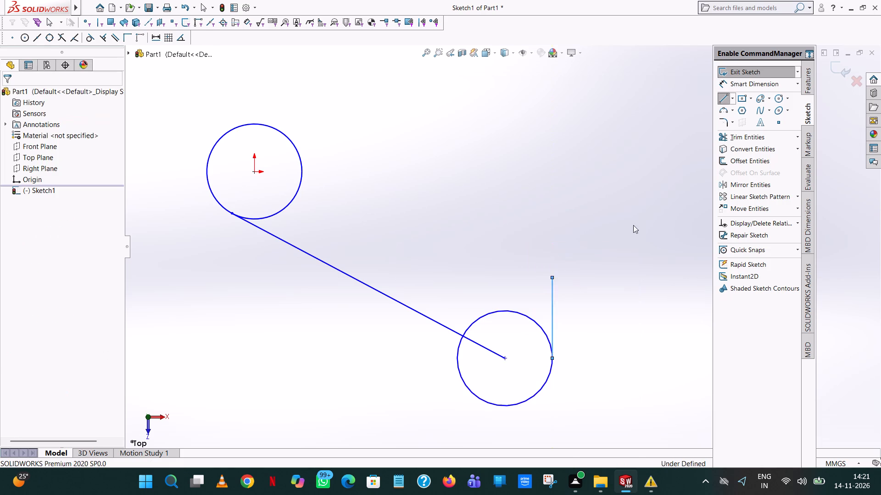
Start a vertical line upward from the centre of the second circle.
left_click(718, 97)
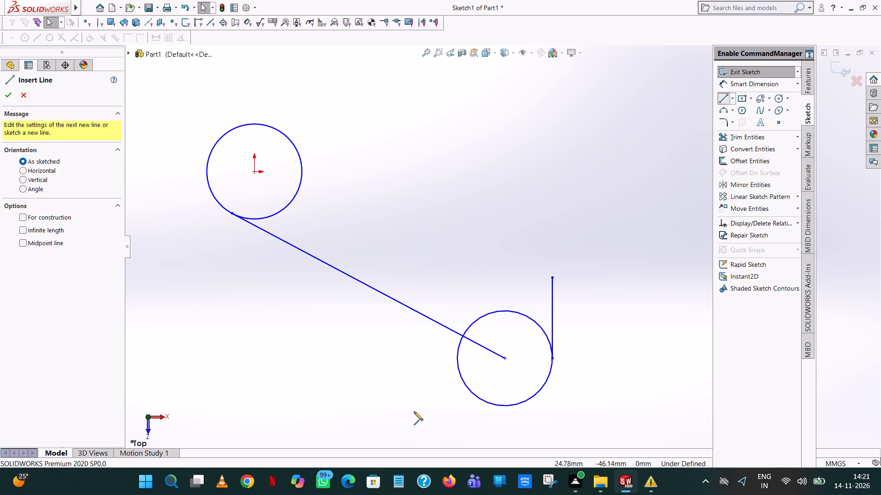
left_click(505, 358)
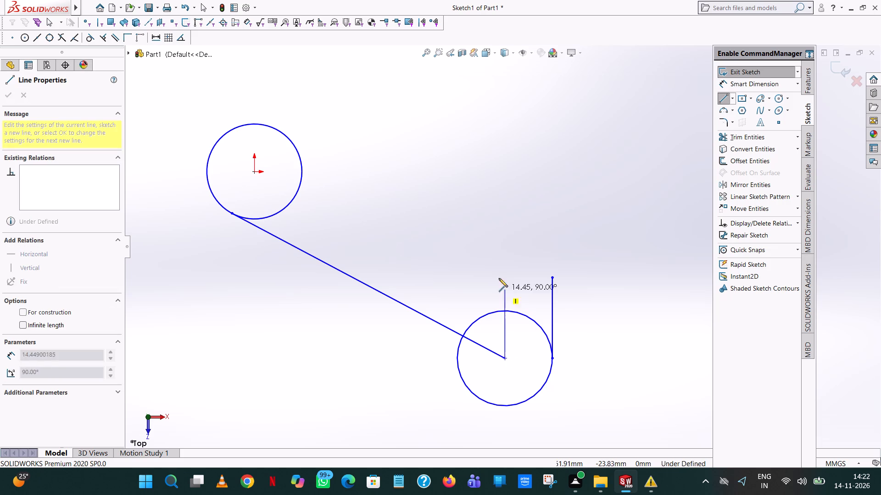
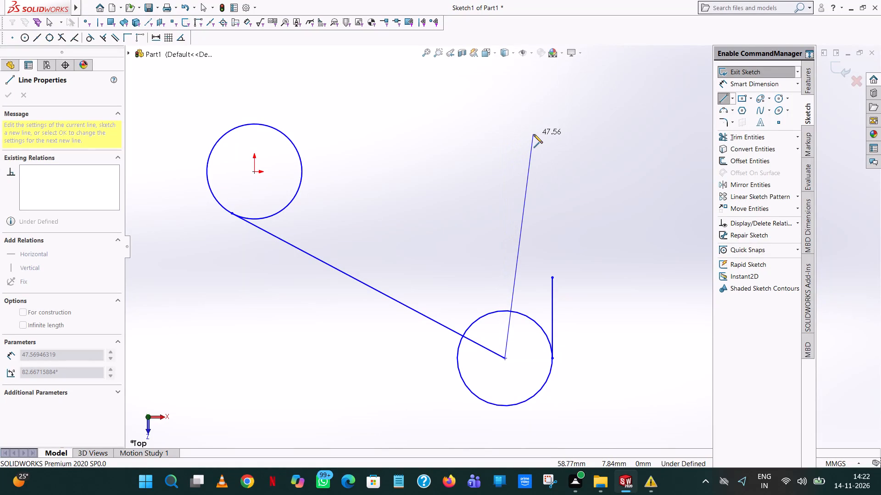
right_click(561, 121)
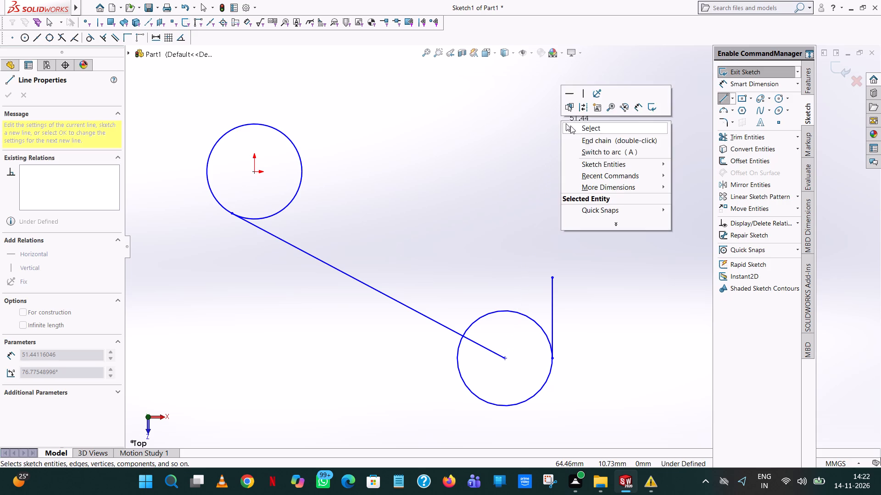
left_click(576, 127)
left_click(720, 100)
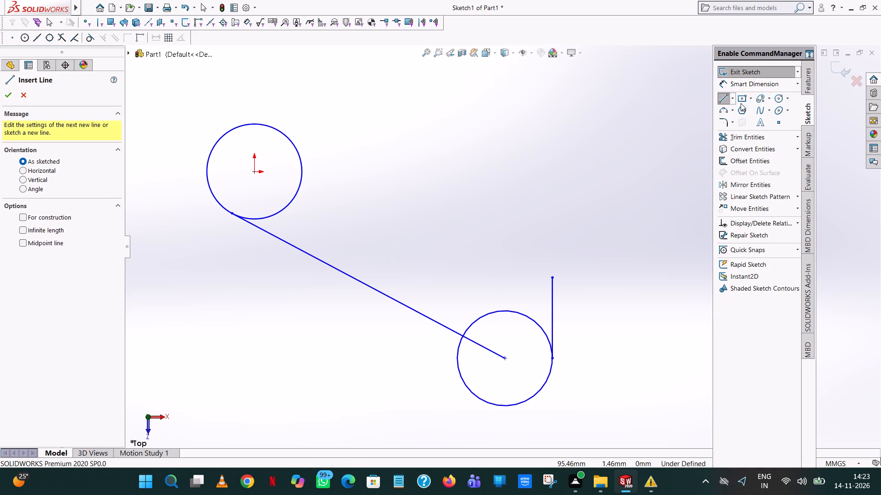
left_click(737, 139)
Sketch a 68 mm line upward from the second circle's centre, perpendicular to the 65 mm line.
left_click(723, 100)
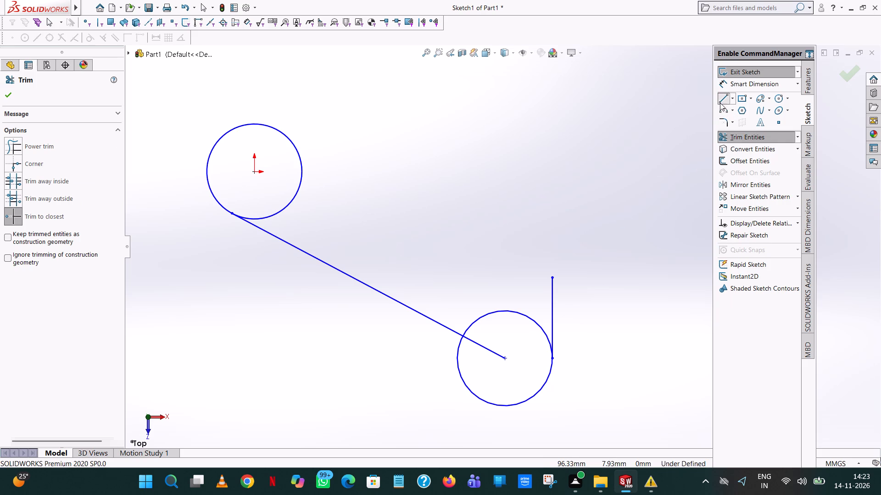
left_click(507, 359)
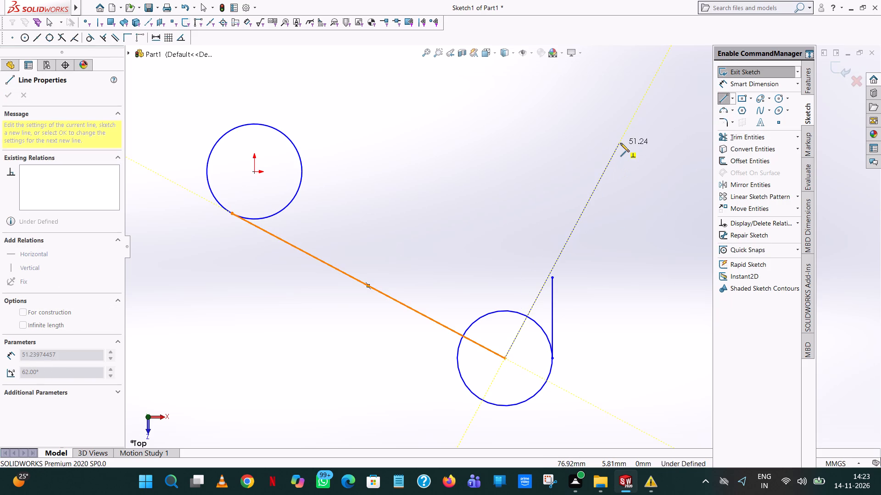
scroll(620, 143, "up", 5)
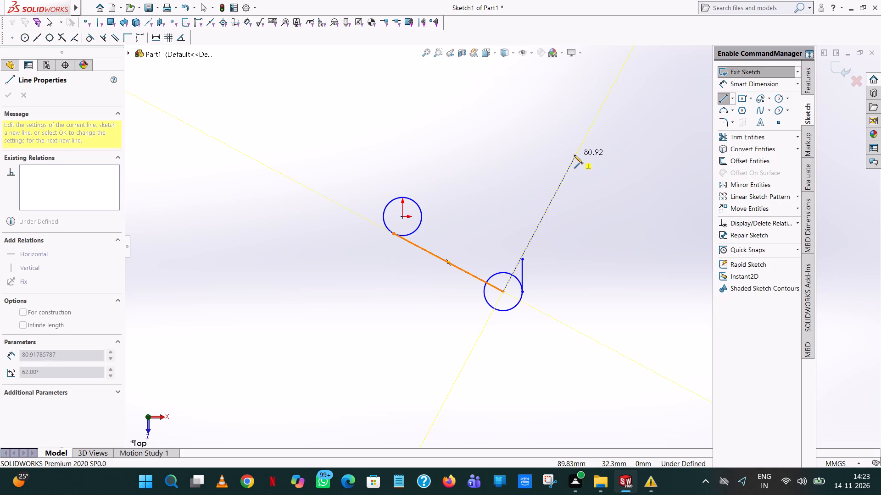
left_click(574, 155)
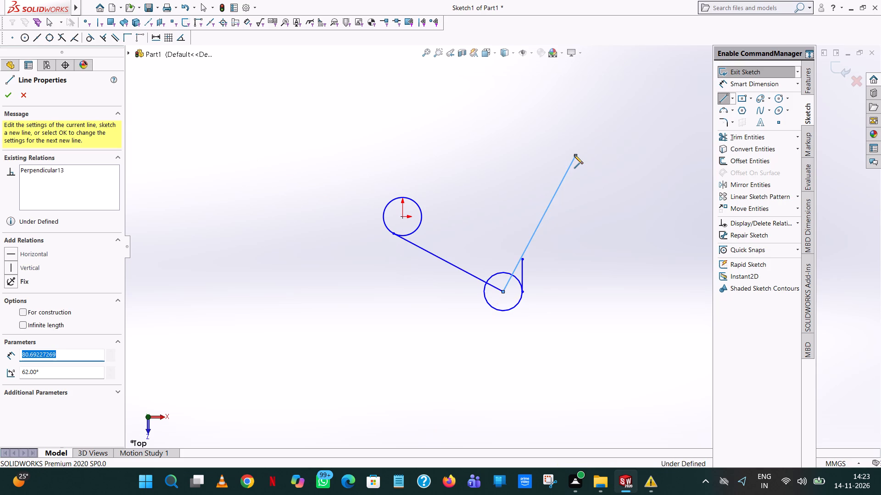
type("68")
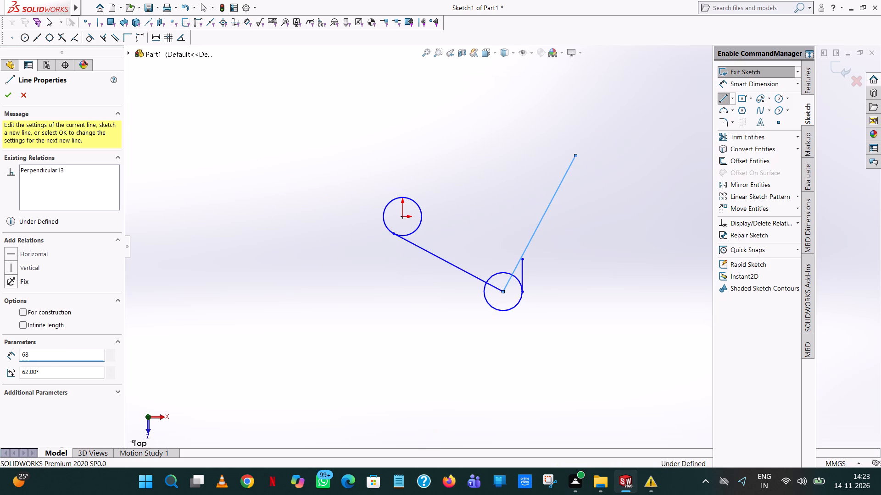
key("Return")
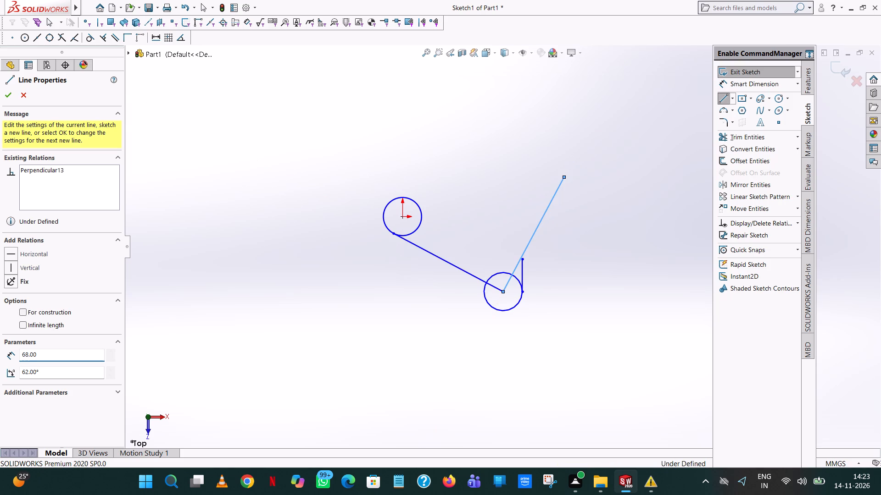
right_click(574, 155)
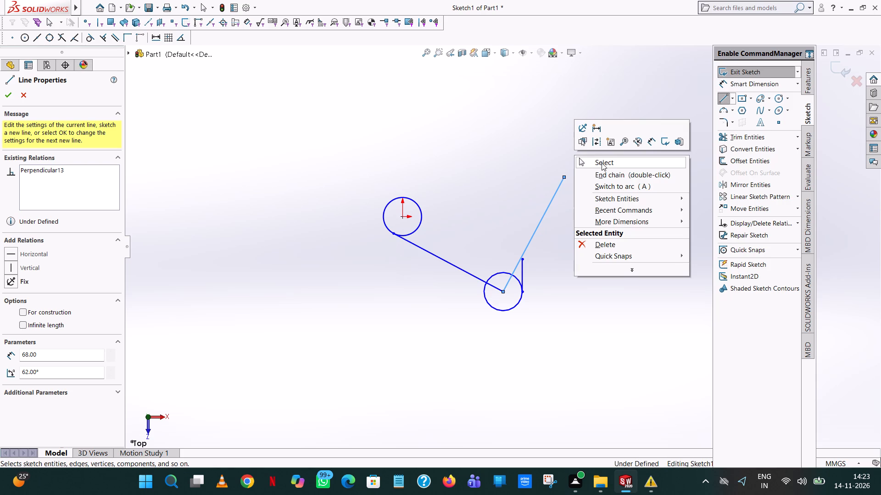
left_click(602, 163)
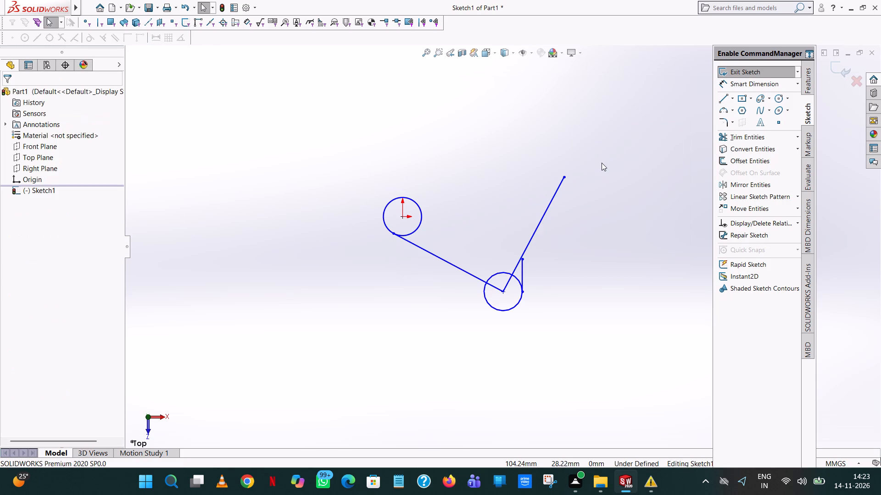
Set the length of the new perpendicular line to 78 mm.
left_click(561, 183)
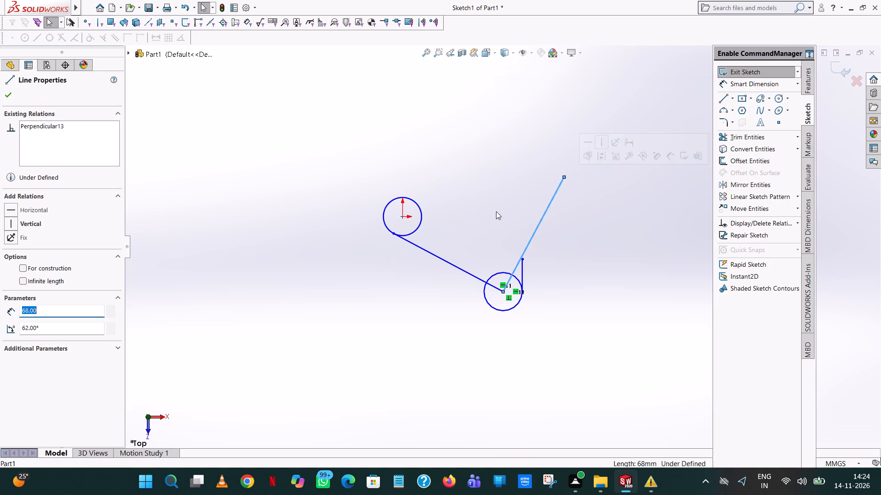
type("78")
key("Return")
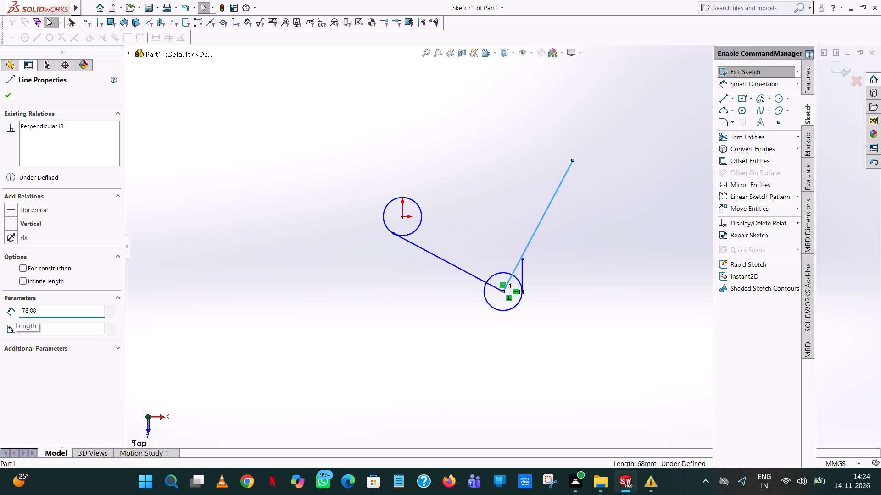
Set the length of the perpendicular line to 58 mm.
left_click(564, 176)
type("58")
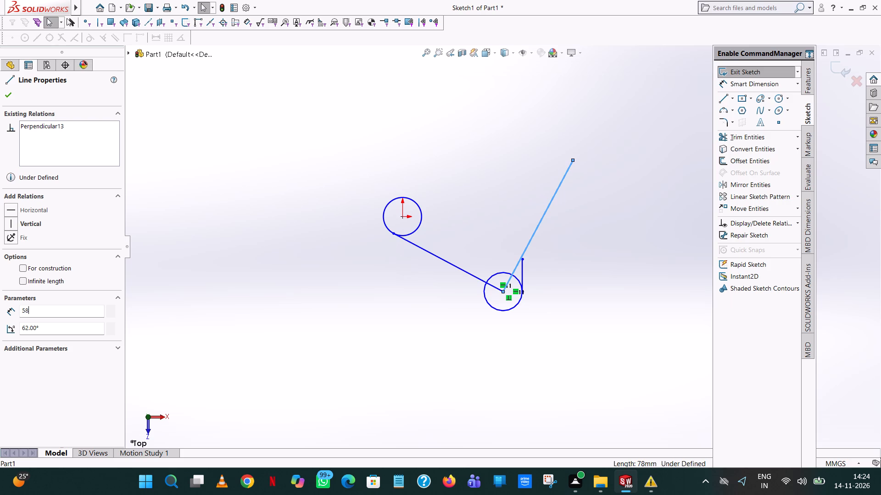
key("Return")
left_click(563, 142)
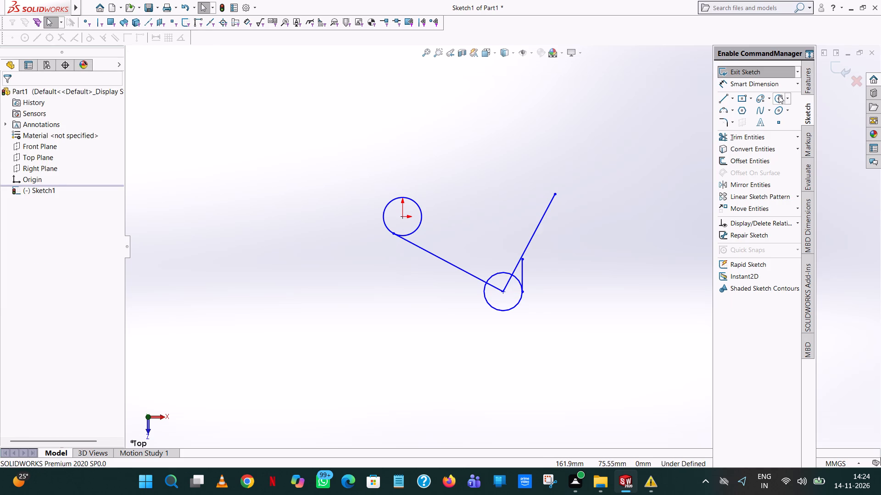
Sketch a circle of radius 10 mm centred on the upper end of the 58 mm line.
left_click(779, 95)
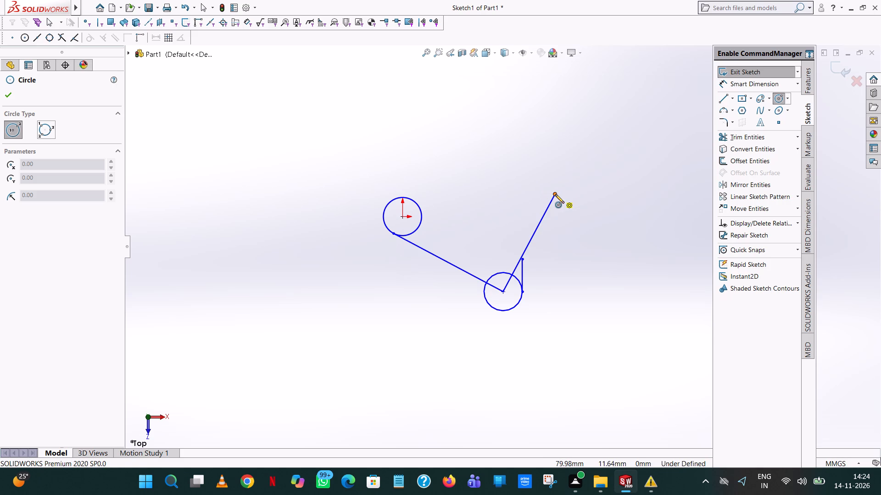
left_click(555, 194)
left_click(573, 184)
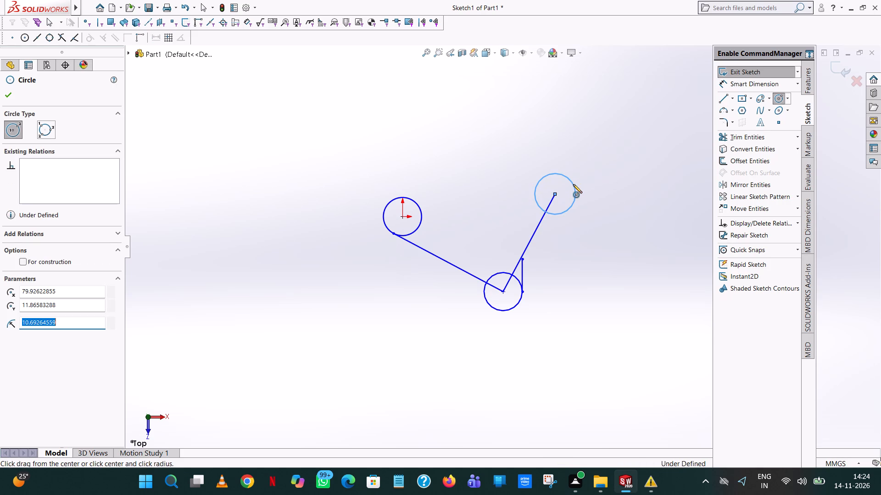
type("10")
key("Return")
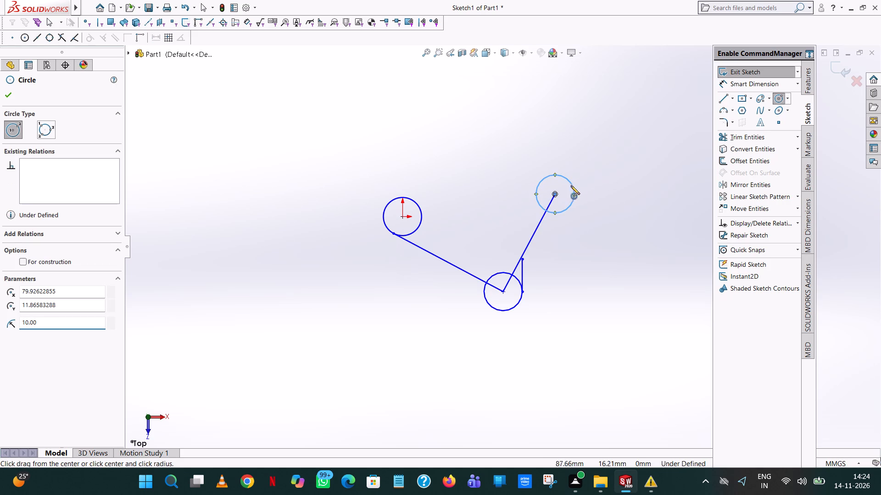
left_click(4, 92)
left_click(612, 90)
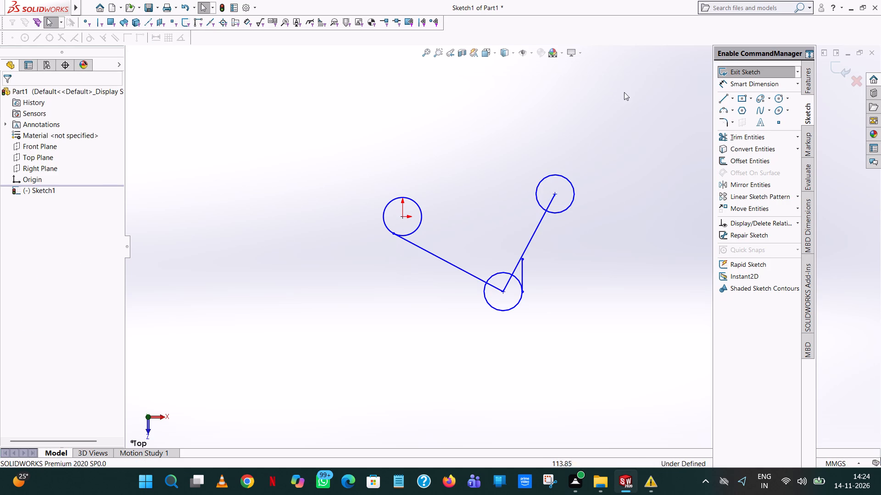
Sketch a line about 84 mm long from the first circle's upper-left edge to the top of the third circle.
left_click(723, 95)
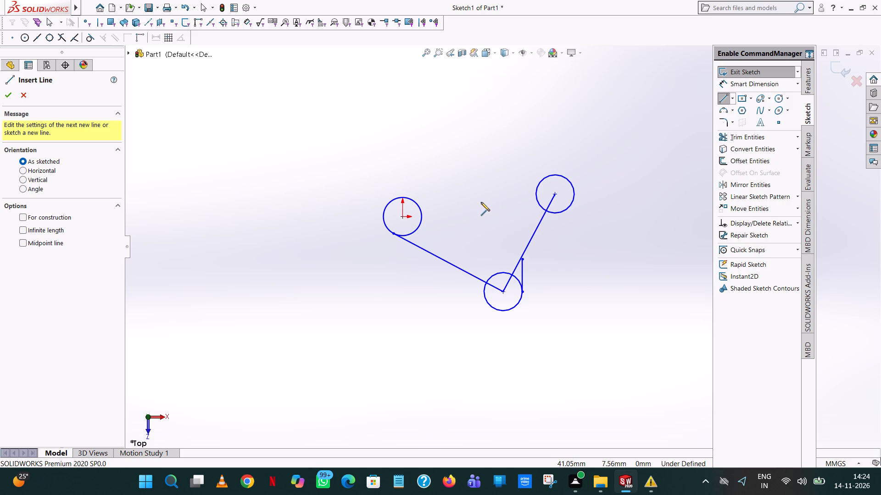
left_click(394, 198)
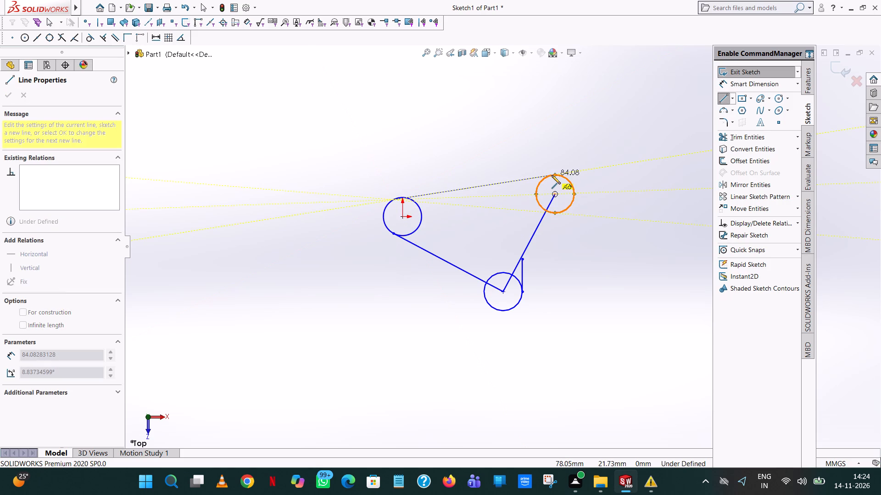
left_click(552, 175)
right_click(551, 176)
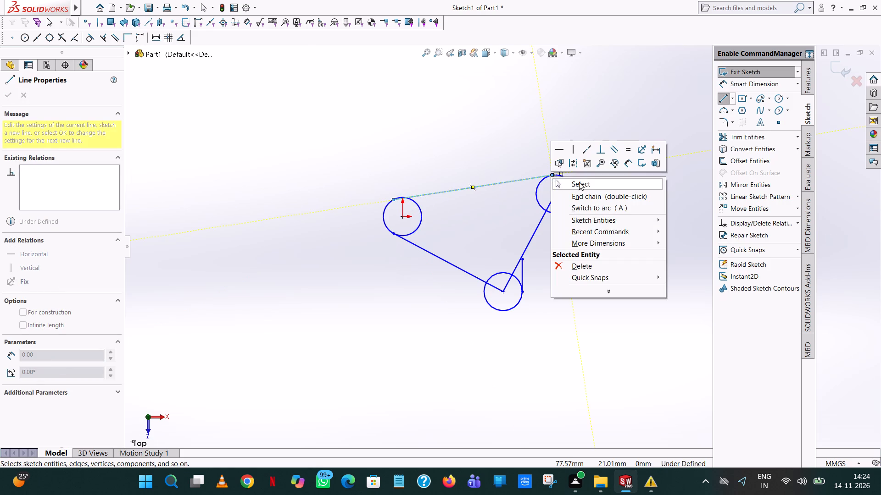
left_click(590, 185)
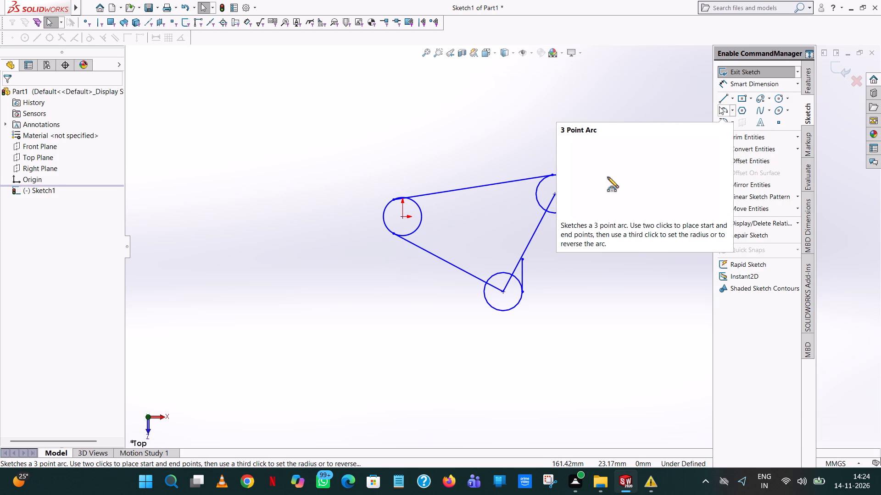
Trim away the 65 mm line between the first and second circles, including its portion inside the second circle.
left_click(742, 141)
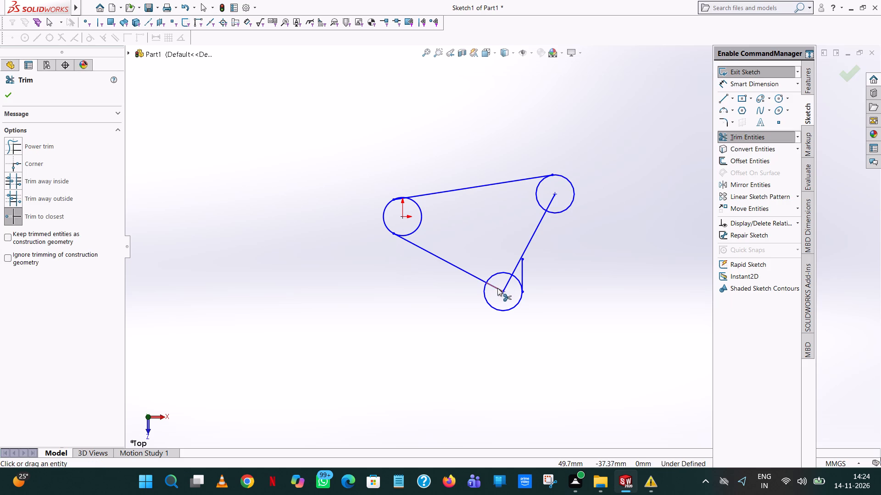
left_click(497, 288)
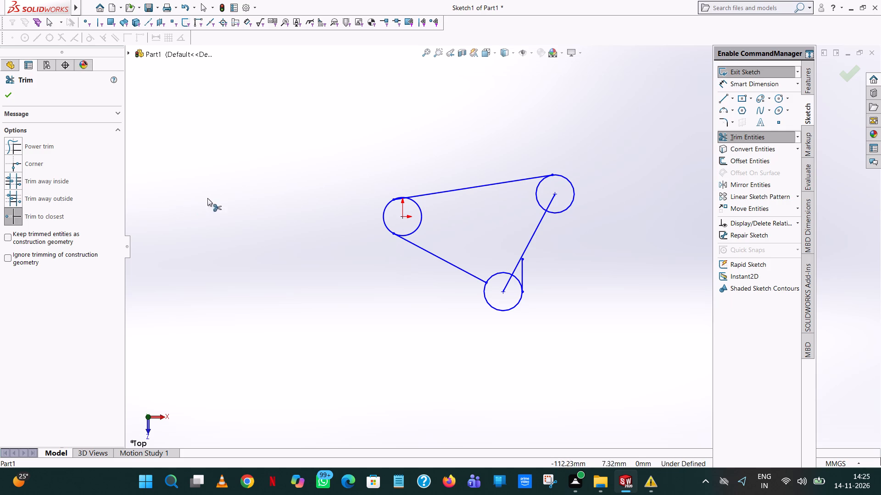
left_click(435, 256)
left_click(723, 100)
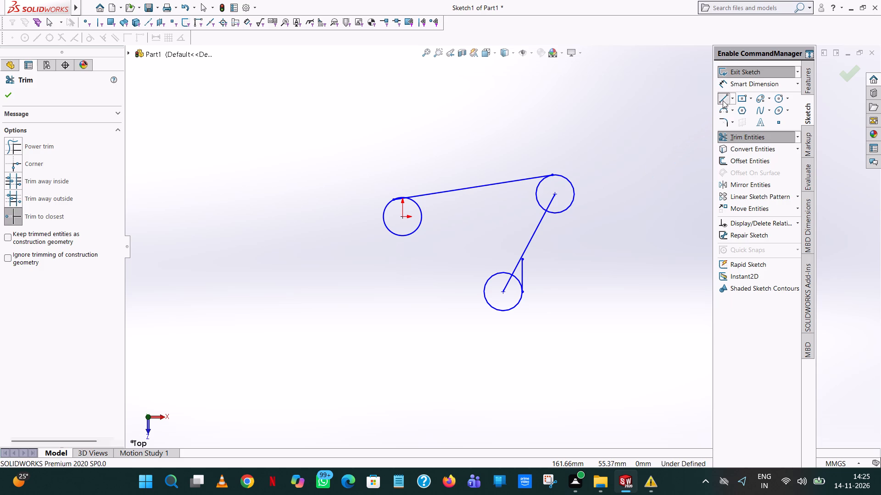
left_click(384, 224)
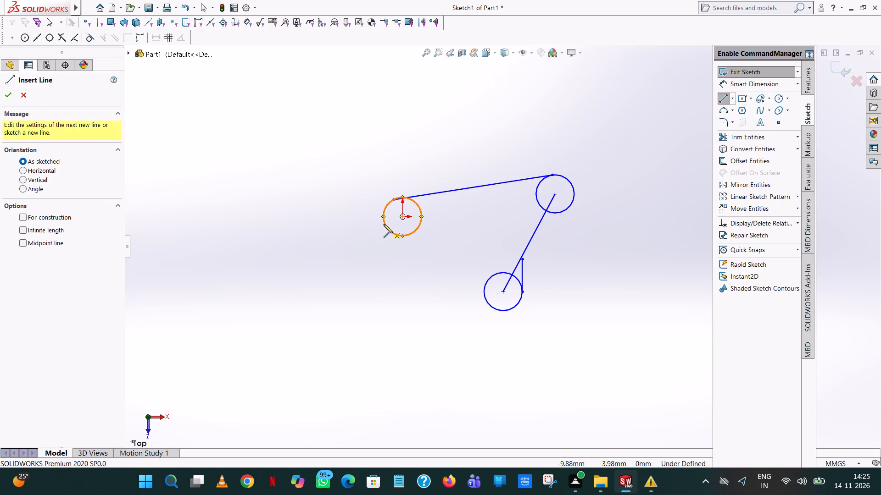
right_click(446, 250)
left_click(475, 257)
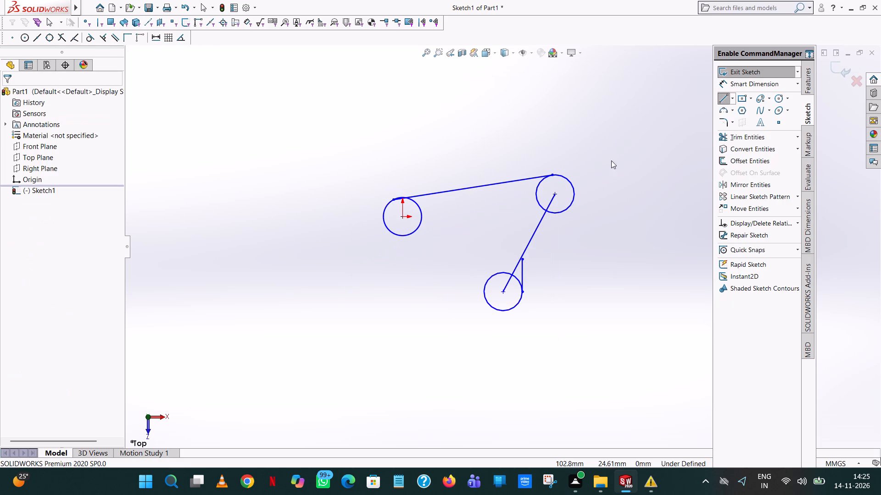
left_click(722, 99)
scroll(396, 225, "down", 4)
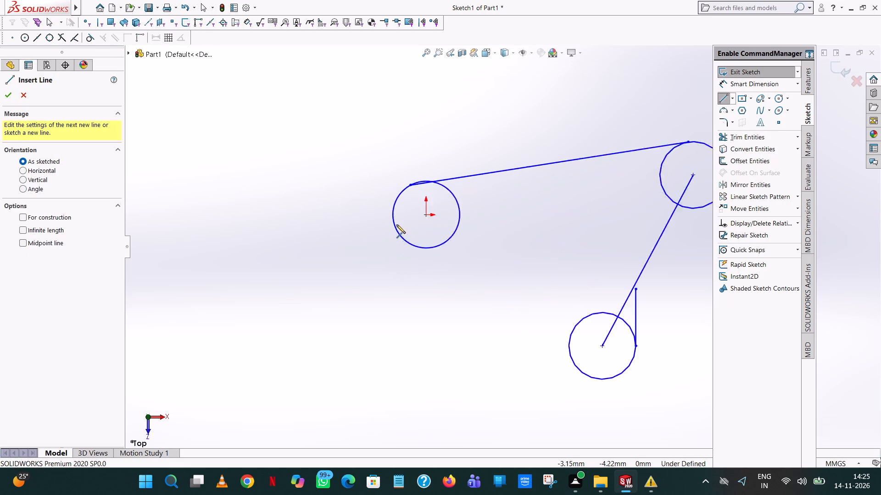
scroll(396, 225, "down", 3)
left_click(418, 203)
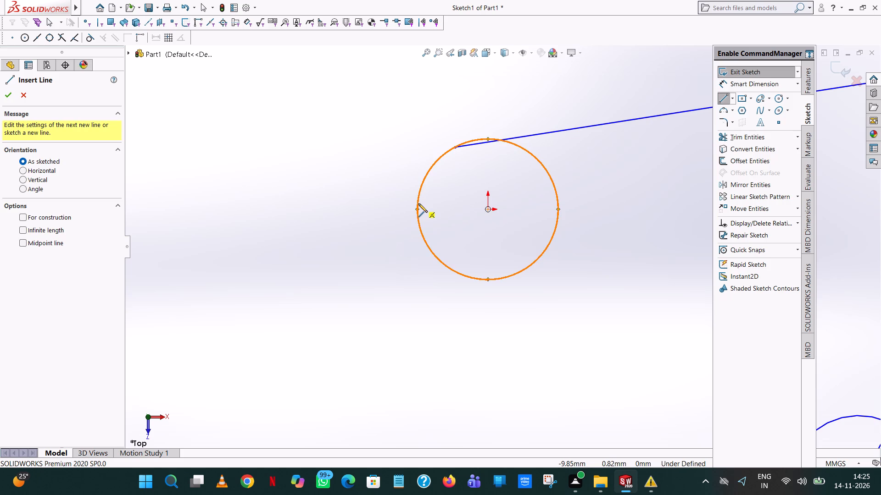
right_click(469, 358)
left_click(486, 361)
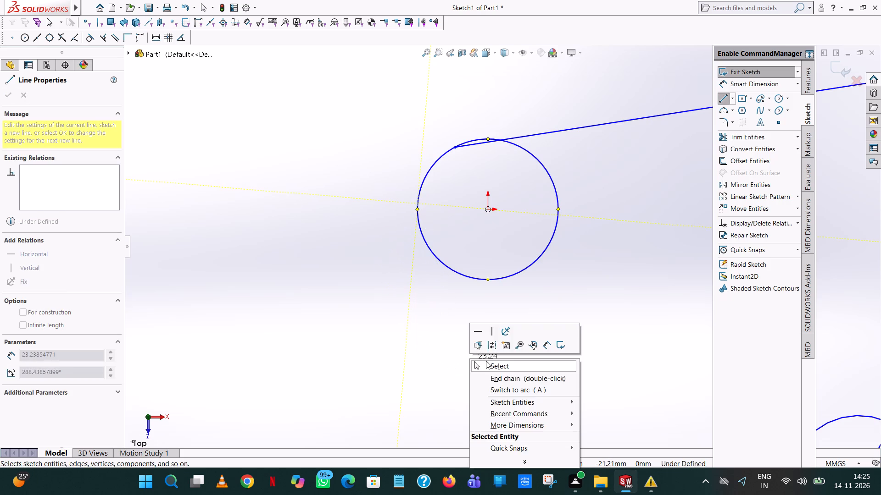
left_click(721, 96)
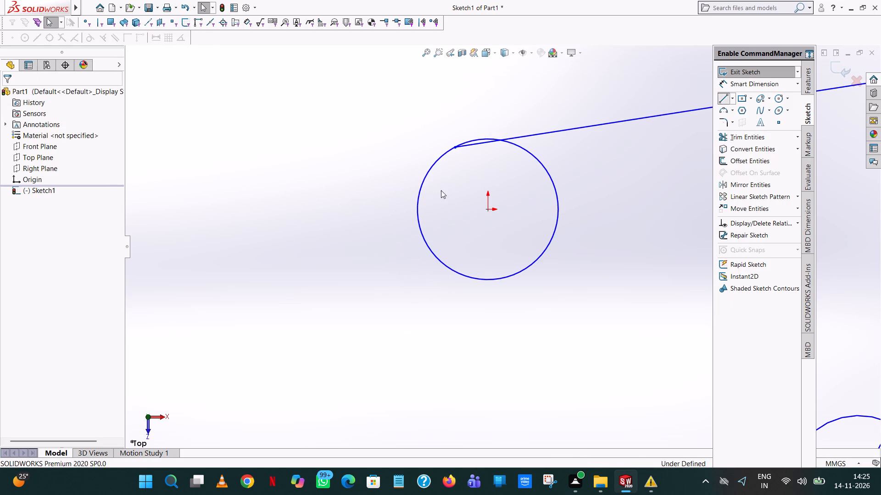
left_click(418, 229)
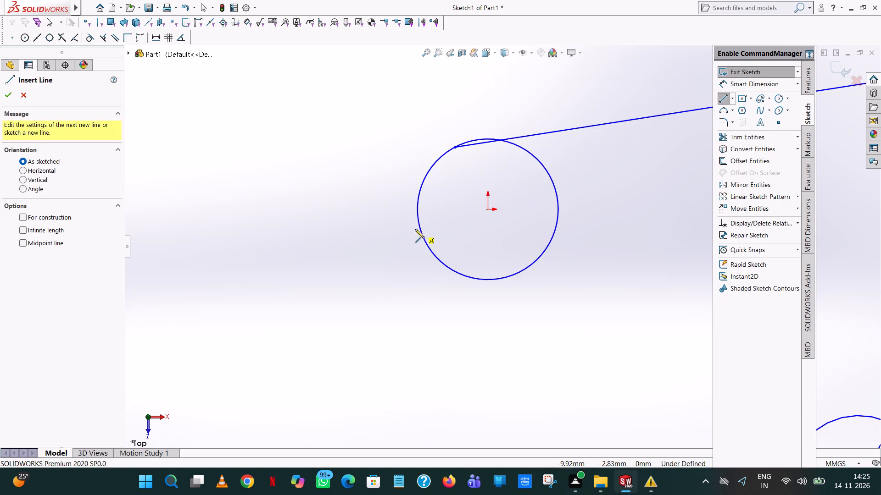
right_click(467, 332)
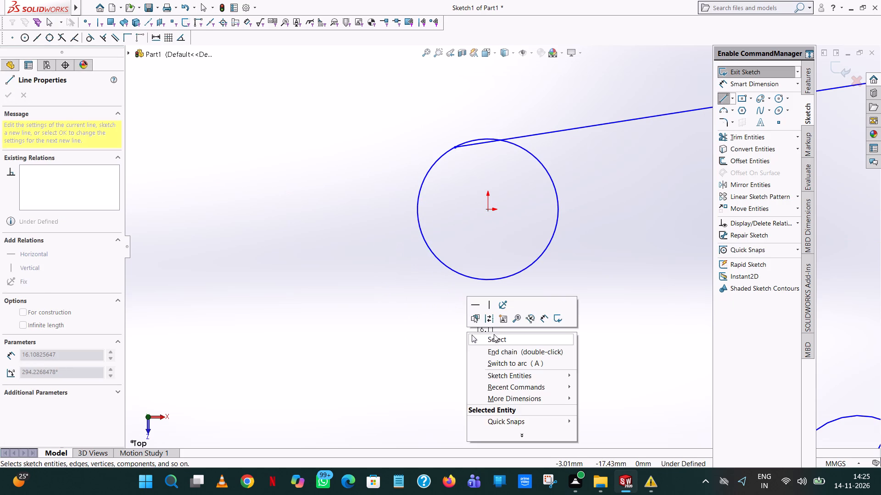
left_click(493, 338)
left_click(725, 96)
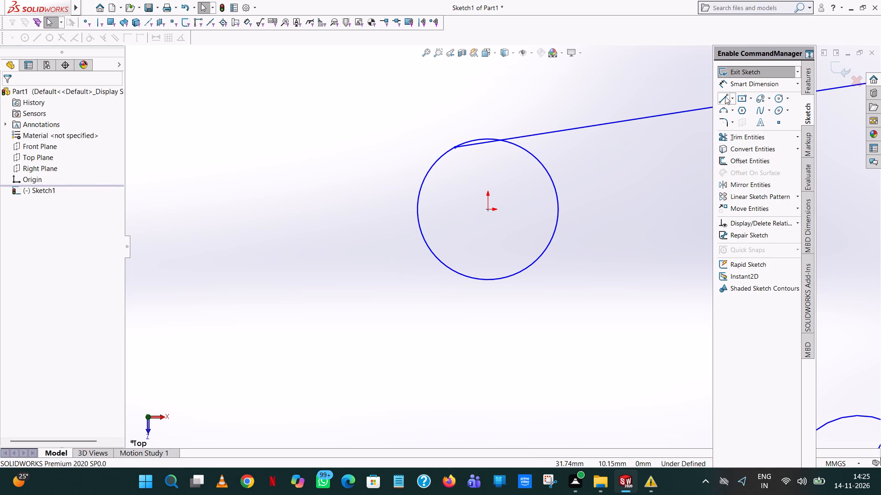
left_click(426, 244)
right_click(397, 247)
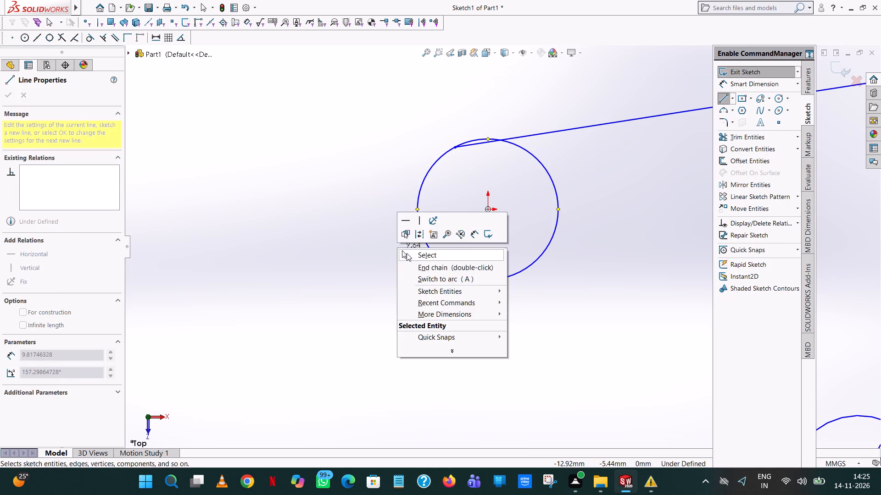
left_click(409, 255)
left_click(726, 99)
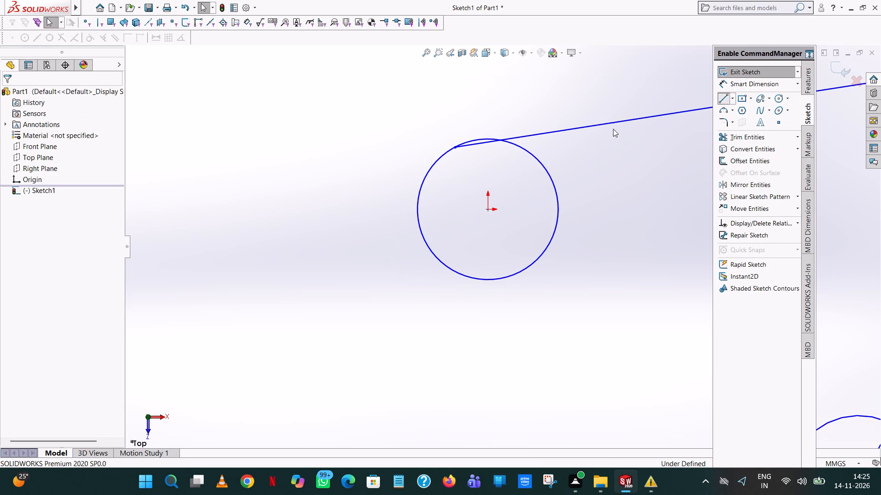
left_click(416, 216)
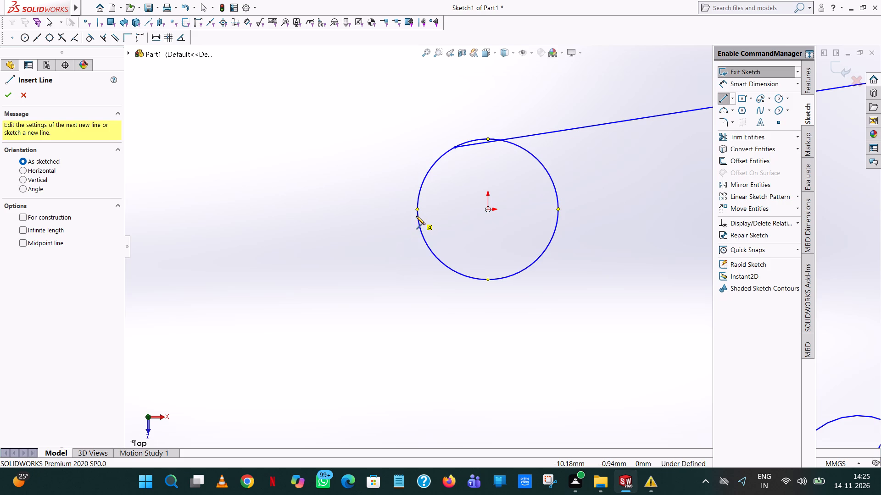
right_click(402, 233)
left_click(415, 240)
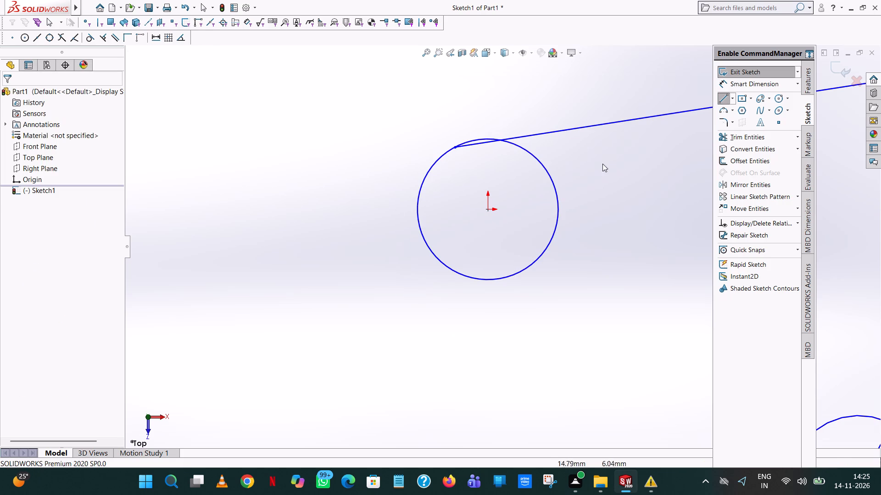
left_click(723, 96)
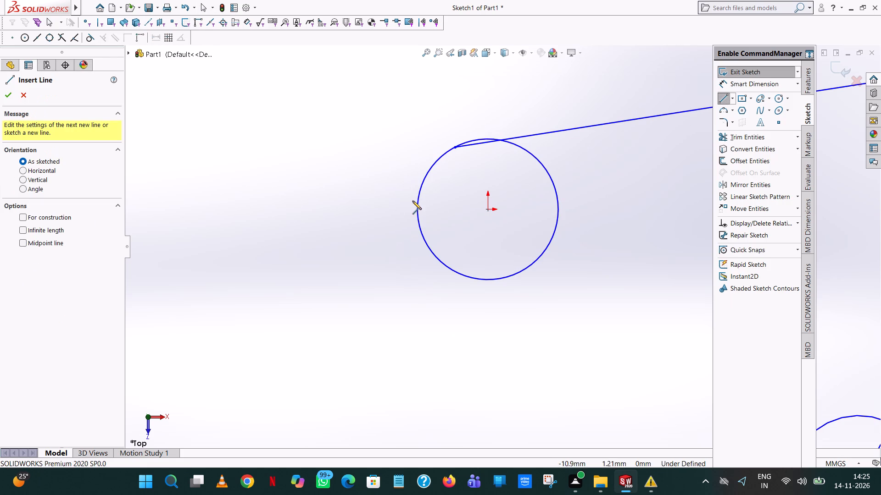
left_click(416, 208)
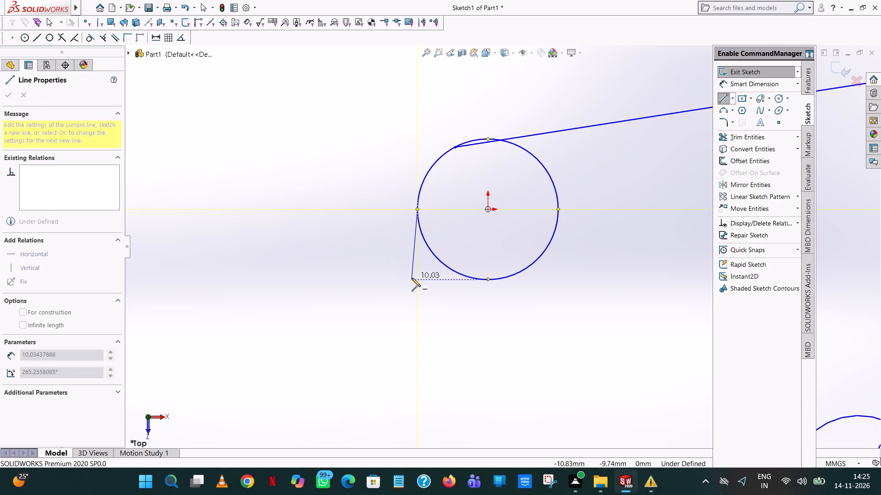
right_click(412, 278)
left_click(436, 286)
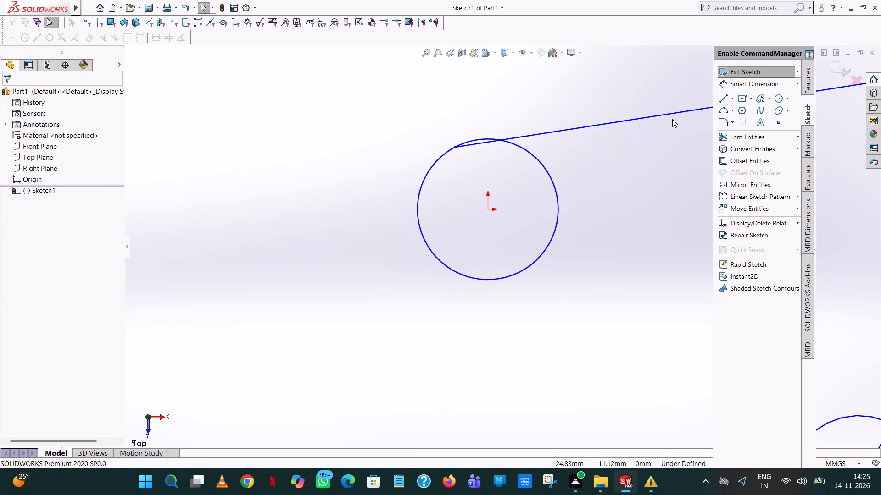
Trim away the upper line between the first and third circles, including its short portion inside the first circle.
scroll(606, 162, "up", 4)
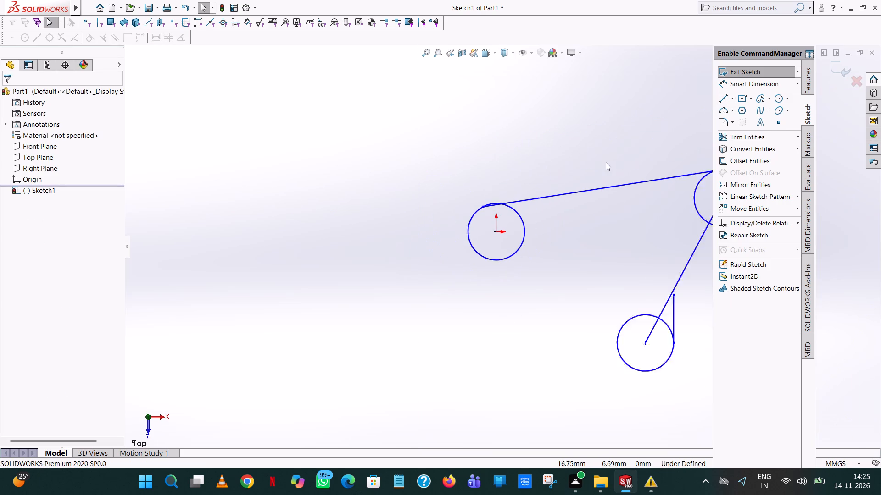
scroll(606, 162, "up", 2)
scroll(503, 214, "down", 4)
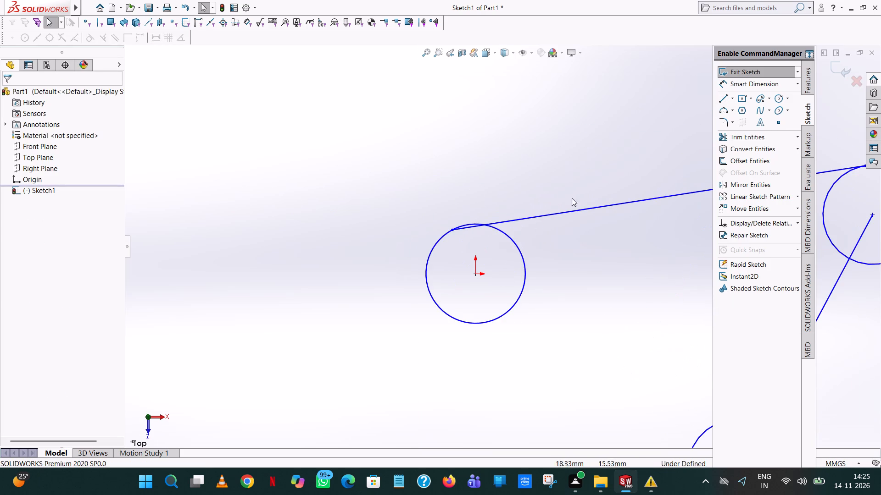
scroll(637, 192, "up", 5)
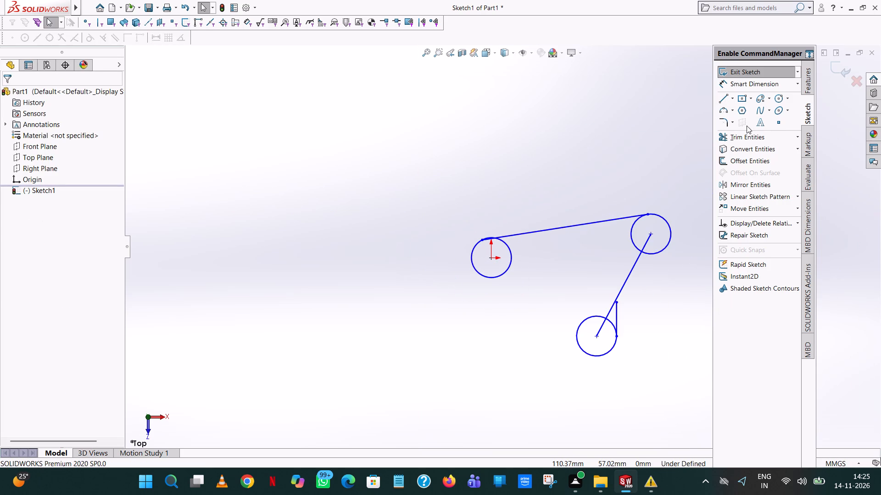
left_click(739, 137)
scroll(484, 248, "down", 8)
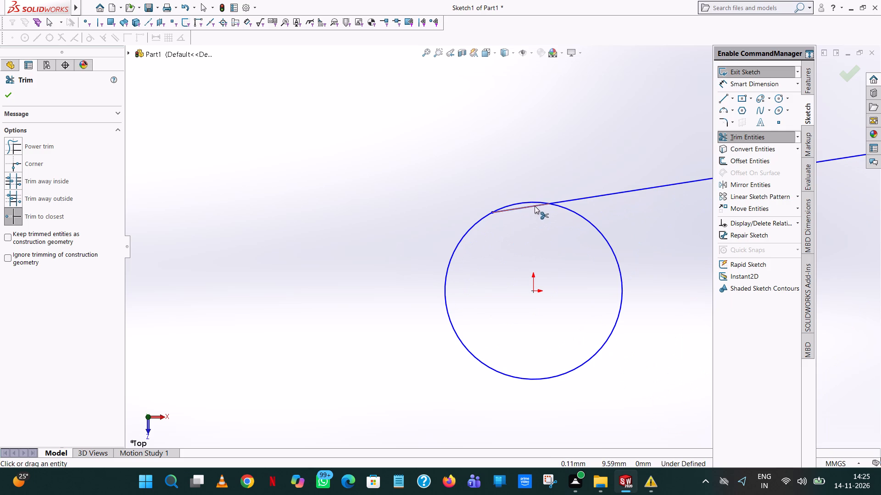
left_click(535, 206)
left_click(583, 195)
left_click(594, 198)
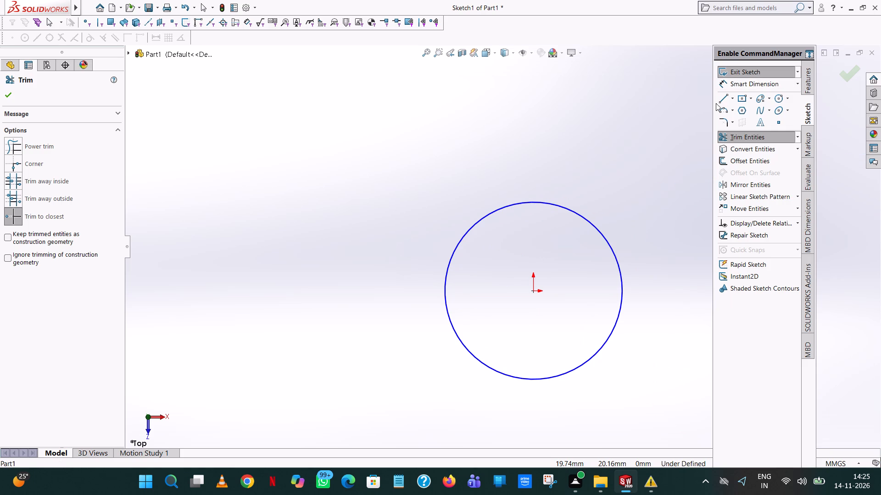
Sketch a line about 81 mm long across the tops of the first and third circles, tangent to both.
left_click(721, 96)
left_click(458, 244)
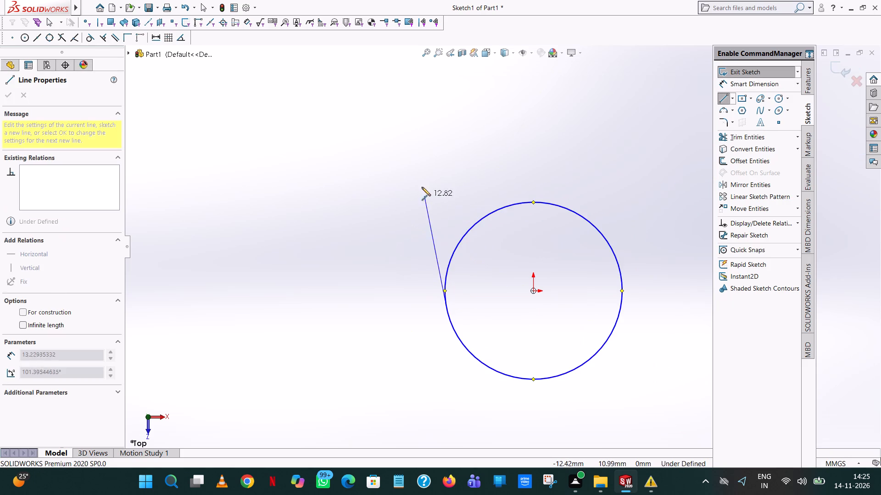
scroll(618, 165, "up", 9)
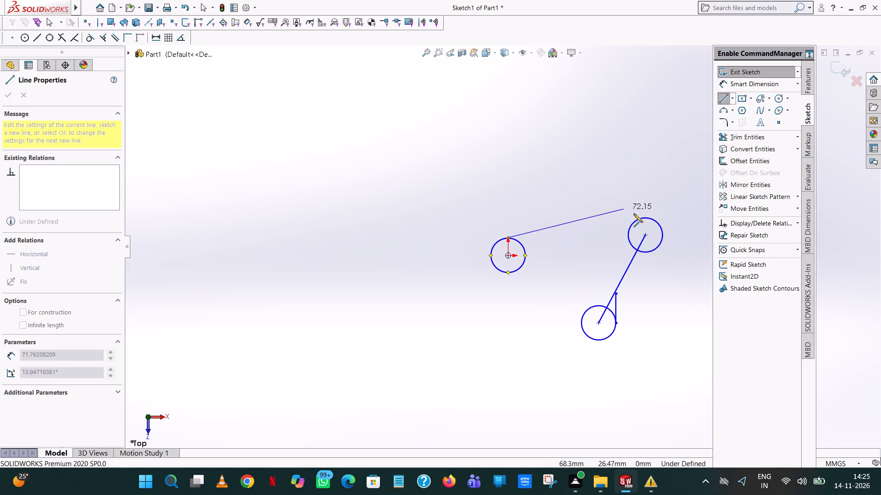
scroll(644, 218, "down", 4)
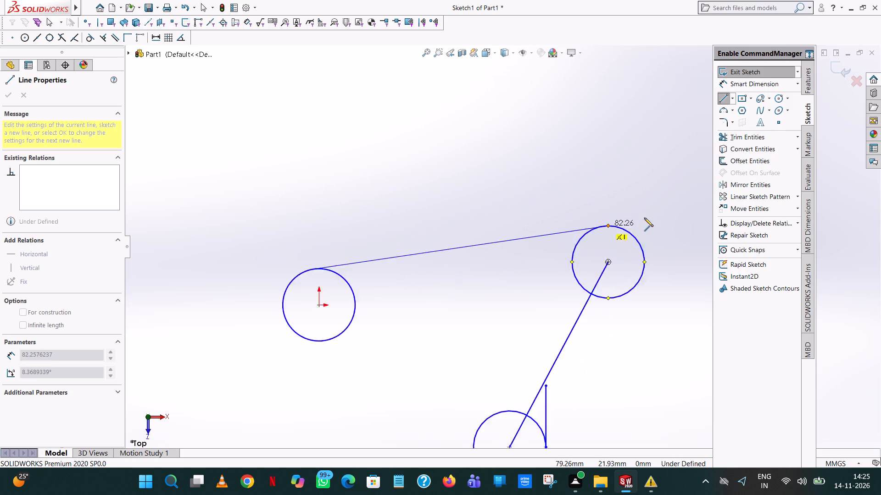
scroll(644, 218, "down", 5)
left_click(482, 251)
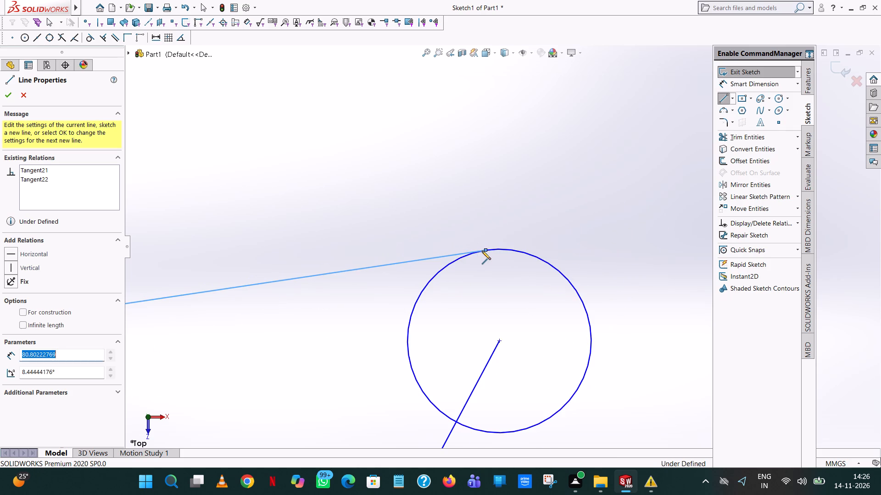
right_click(482, 251)
left_click(502, 255)
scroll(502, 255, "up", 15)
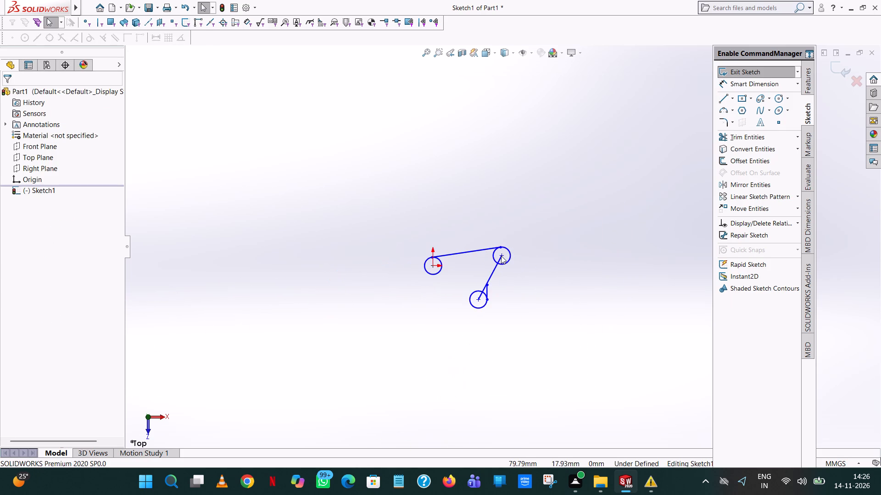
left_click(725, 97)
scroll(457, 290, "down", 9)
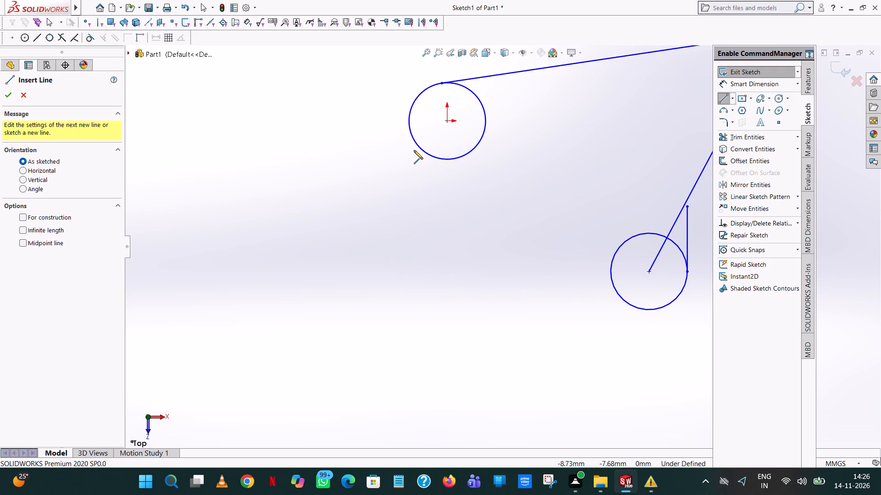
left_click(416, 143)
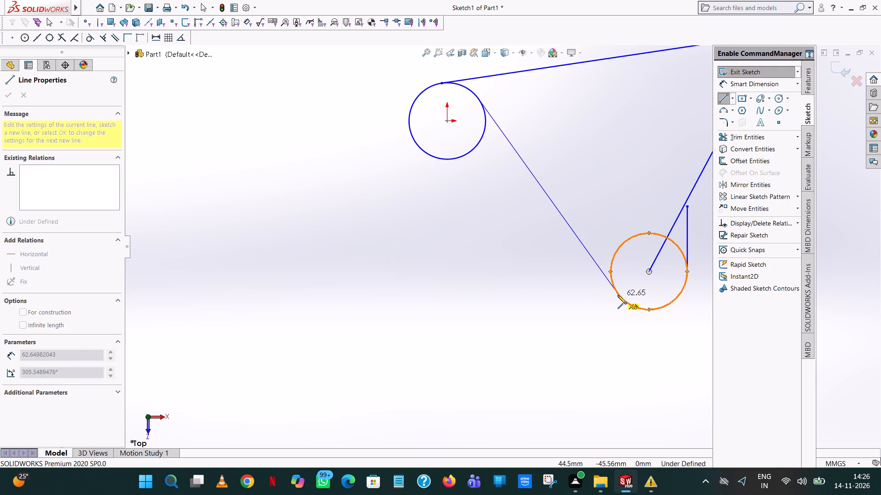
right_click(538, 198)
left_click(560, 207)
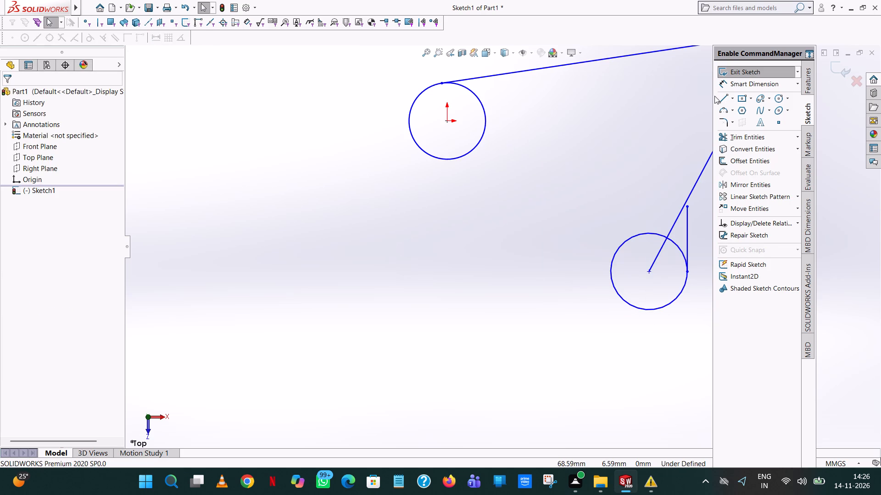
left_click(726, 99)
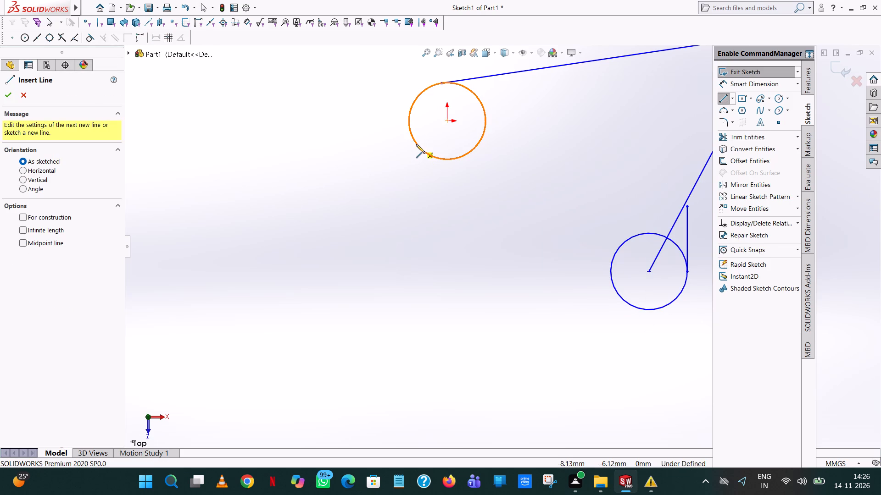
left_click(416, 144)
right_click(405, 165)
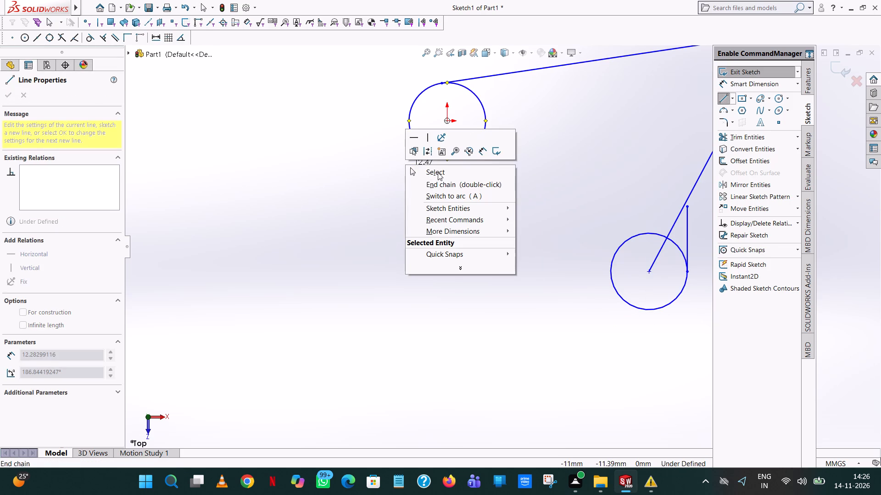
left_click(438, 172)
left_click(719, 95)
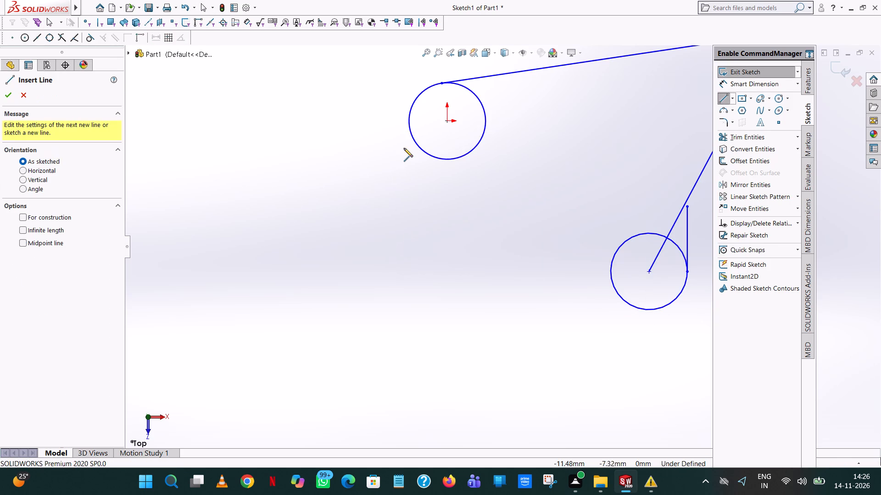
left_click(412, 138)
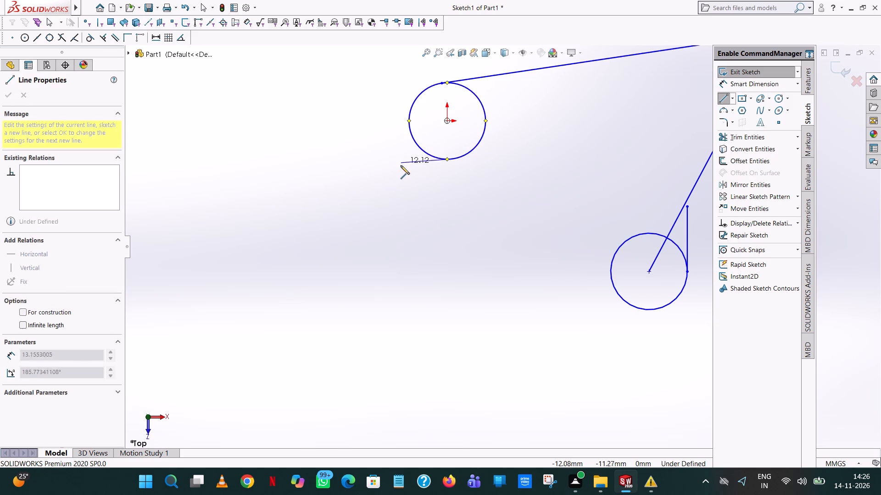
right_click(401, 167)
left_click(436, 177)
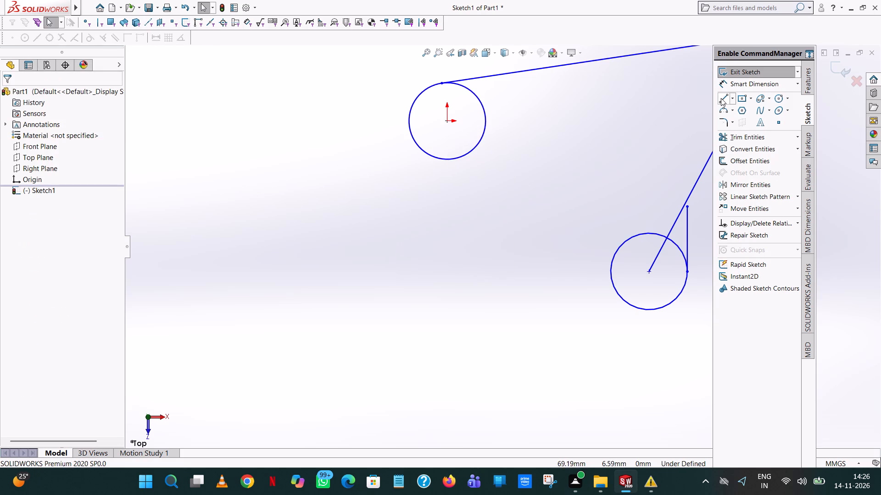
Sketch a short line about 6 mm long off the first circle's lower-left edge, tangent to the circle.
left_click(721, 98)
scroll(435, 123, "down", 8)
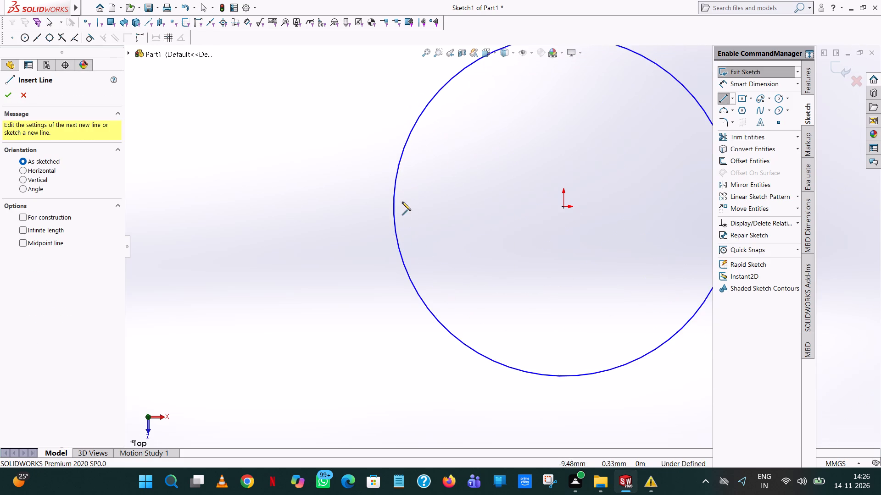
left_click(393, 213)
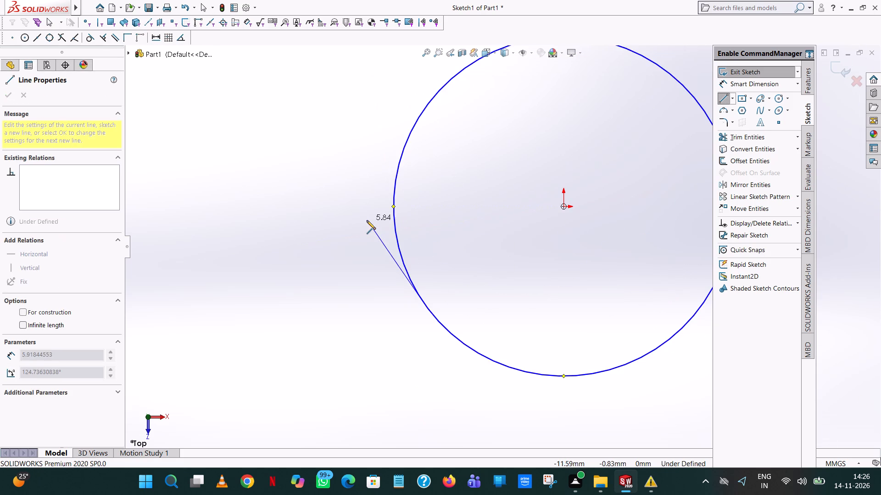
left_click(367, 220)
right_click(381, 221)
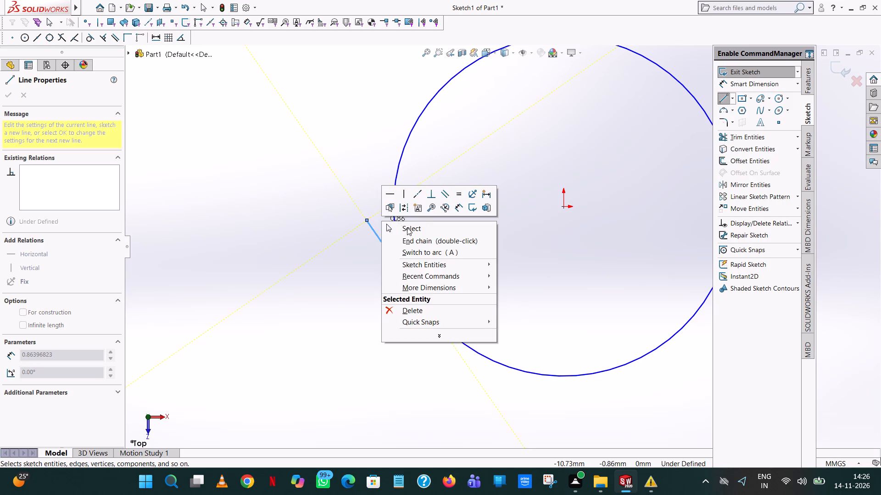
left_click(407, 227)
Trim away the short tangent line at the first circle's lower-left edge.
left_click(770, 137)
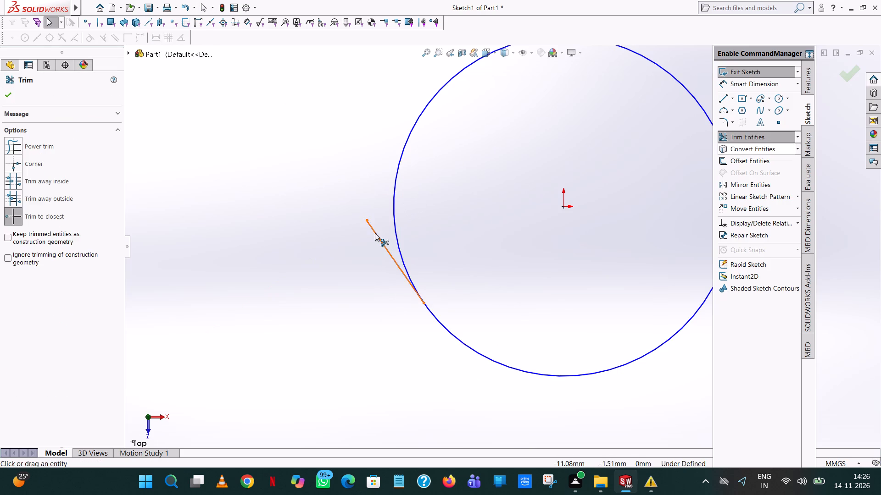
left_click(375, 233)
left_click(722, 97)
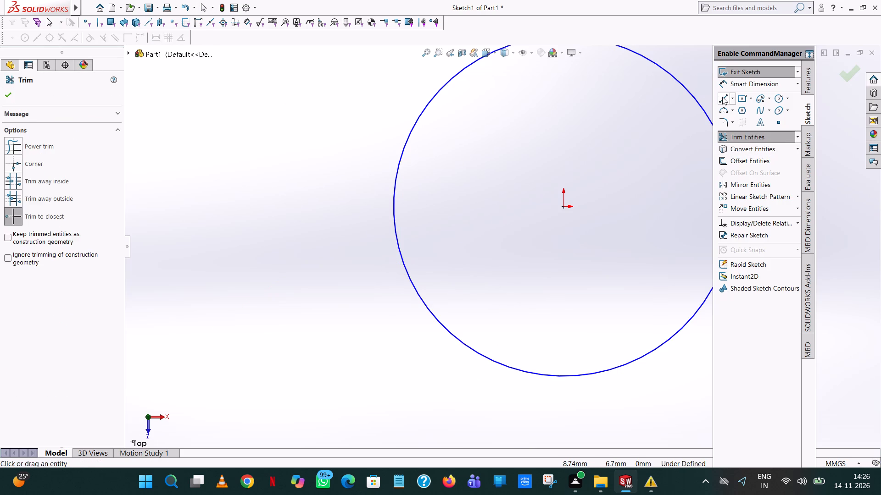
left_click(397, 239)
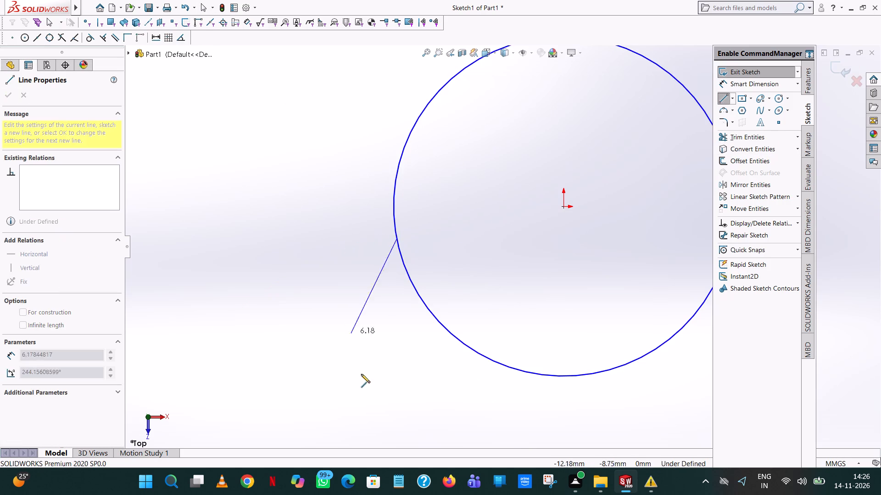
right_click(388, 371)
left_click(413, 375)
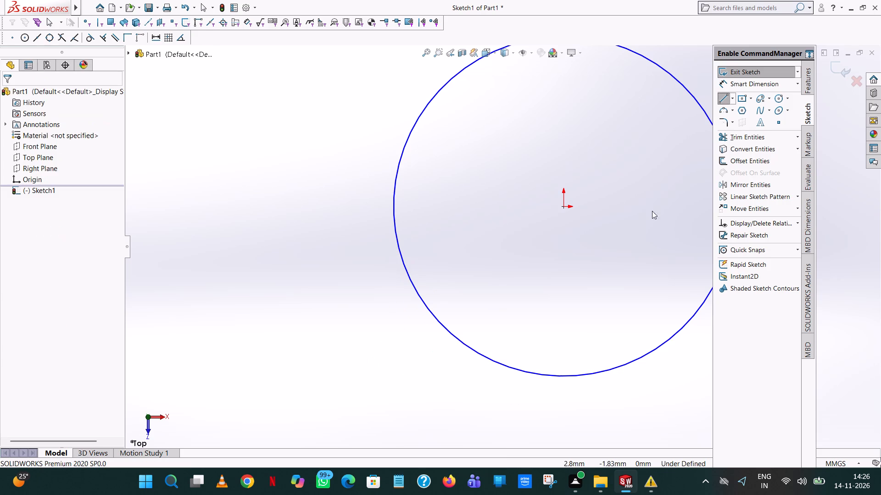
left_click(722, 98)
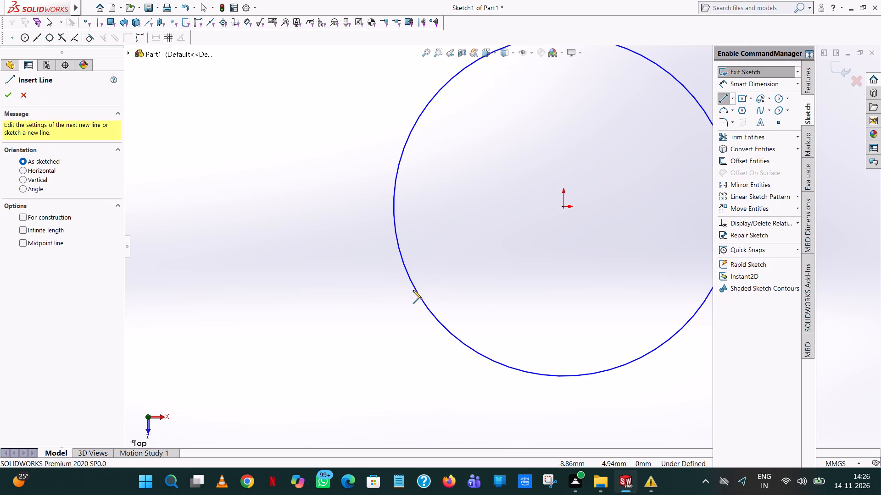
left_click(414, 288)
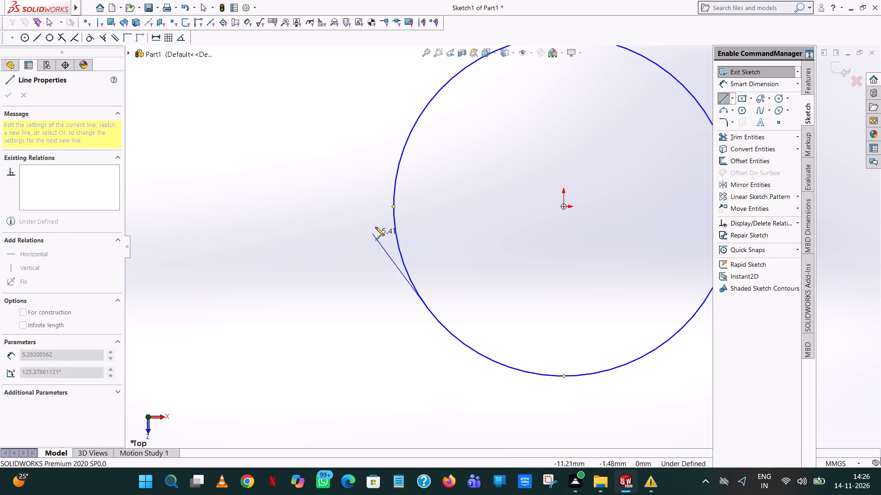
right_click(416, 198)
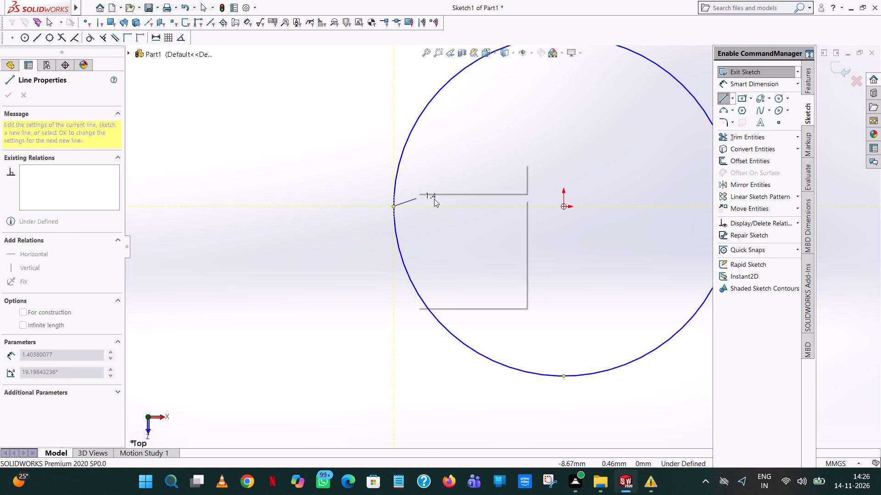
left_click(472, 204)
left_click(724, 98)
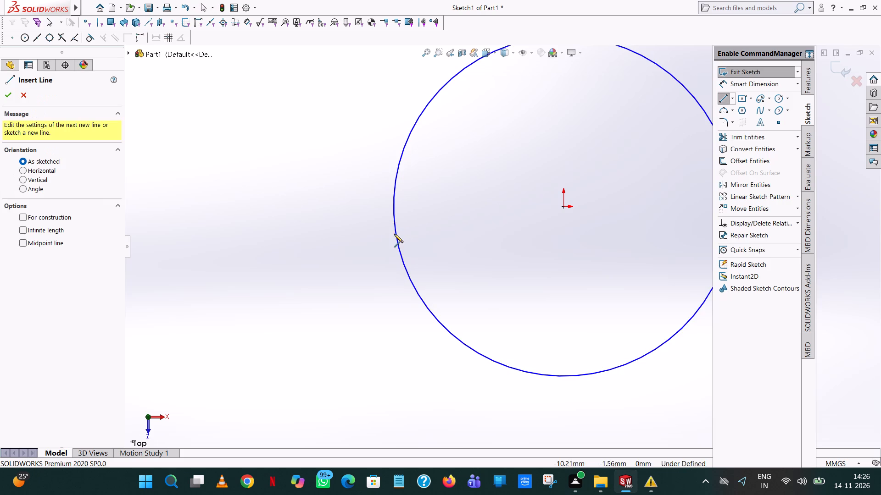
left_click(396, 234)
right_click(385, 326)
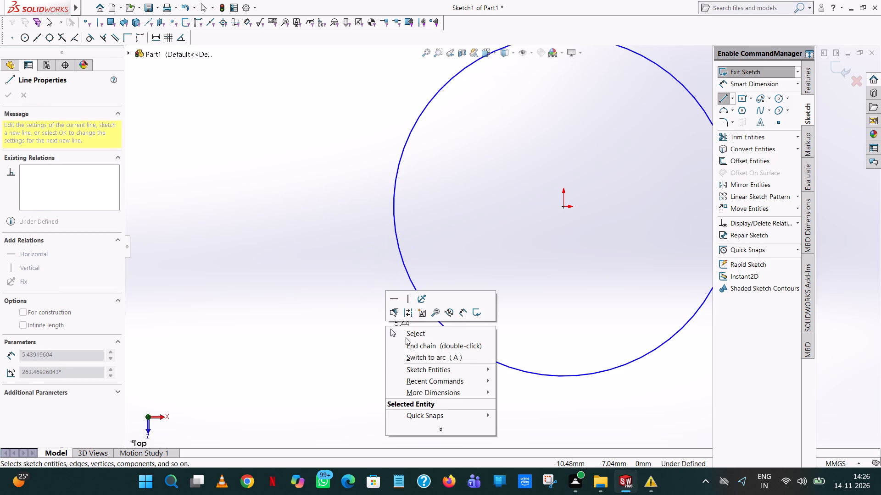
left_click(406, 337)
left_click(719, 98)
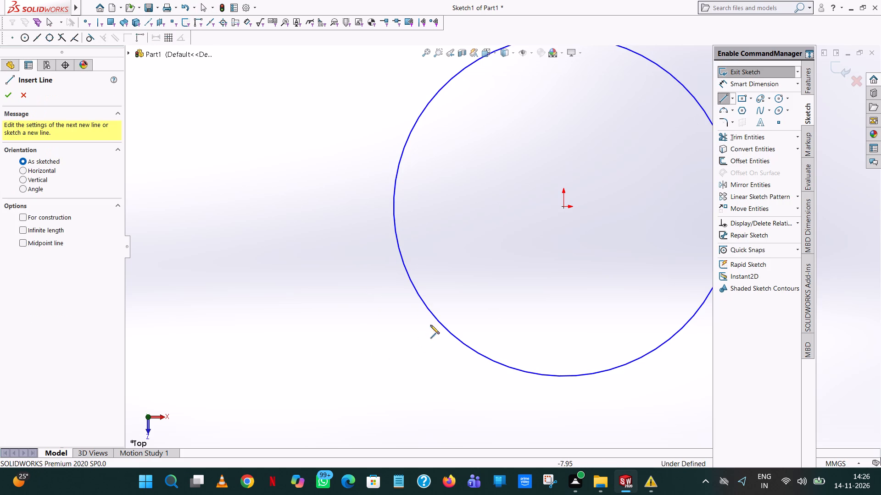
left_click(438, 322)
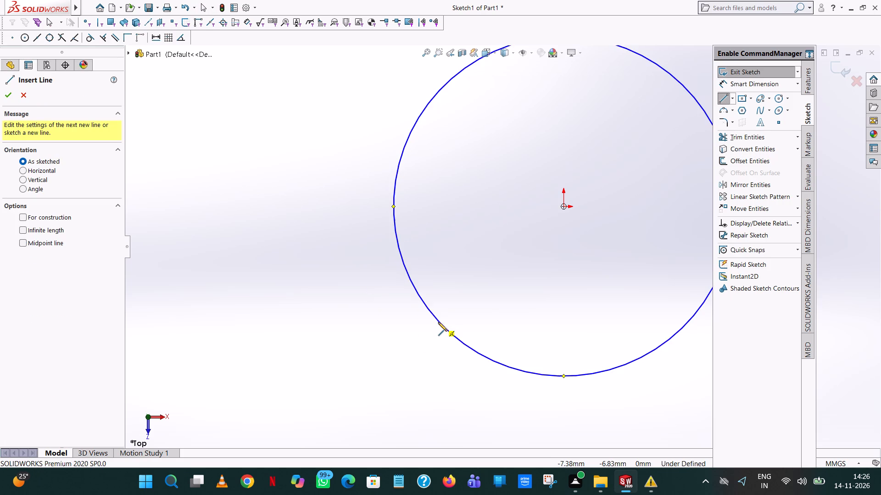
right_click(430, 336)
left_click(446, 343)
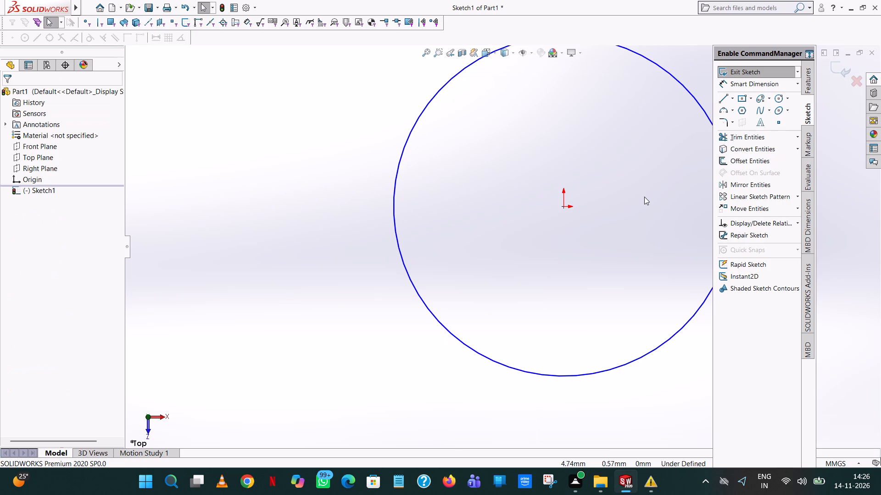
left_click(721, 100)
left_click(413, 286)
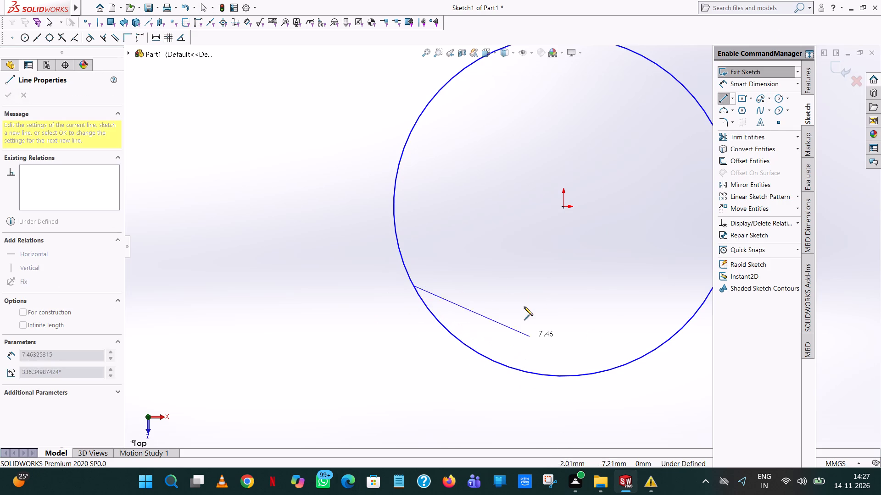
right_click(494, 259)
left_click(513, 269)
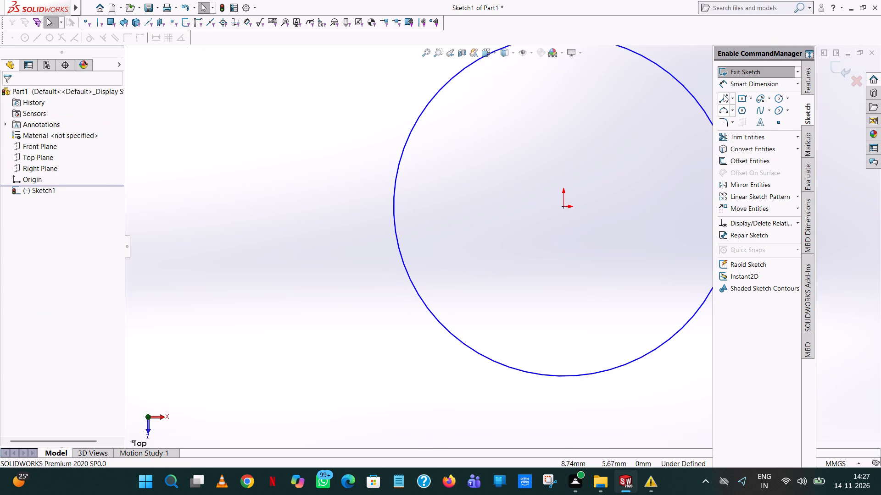
Sketch a line about 66 mm long from the second circle's lower-left edge to the first circle's lower-left edge, tangent to both.
left_click(725, 93)
scroll(651, 214, "up", 9)
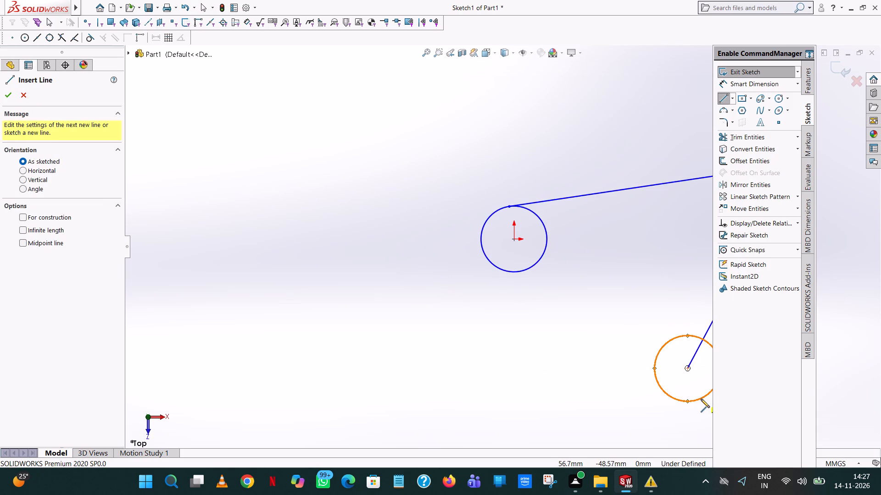
left_click(701, 398)
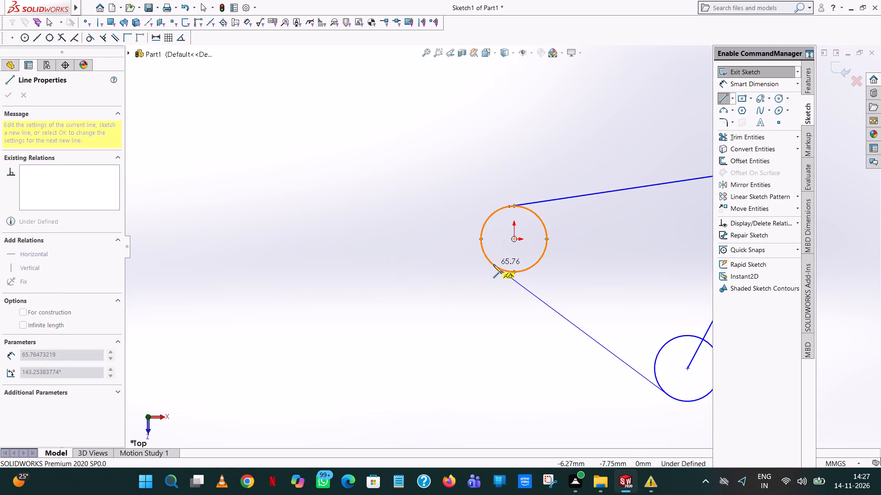
left_click(493, 264)
right_click(493, 264)
left_click(519, 276)
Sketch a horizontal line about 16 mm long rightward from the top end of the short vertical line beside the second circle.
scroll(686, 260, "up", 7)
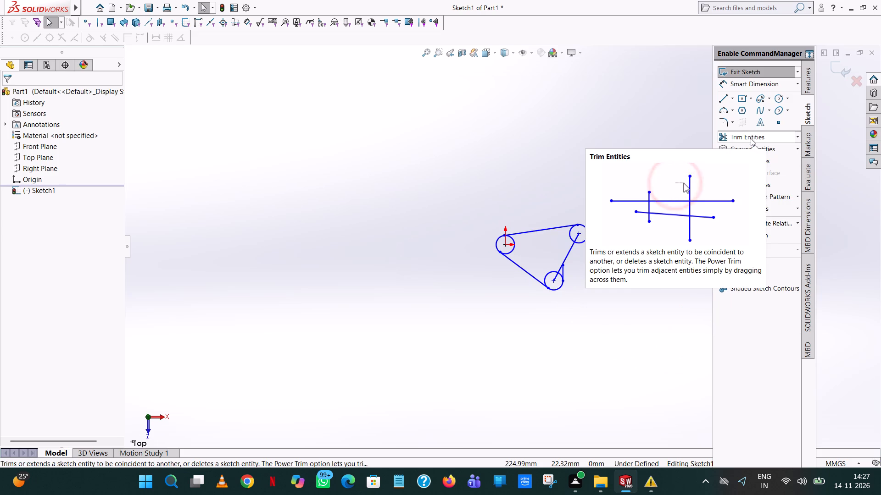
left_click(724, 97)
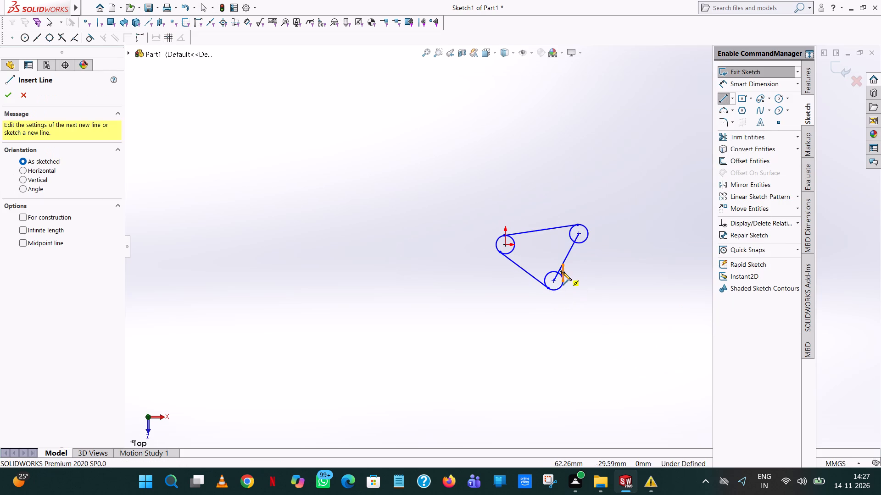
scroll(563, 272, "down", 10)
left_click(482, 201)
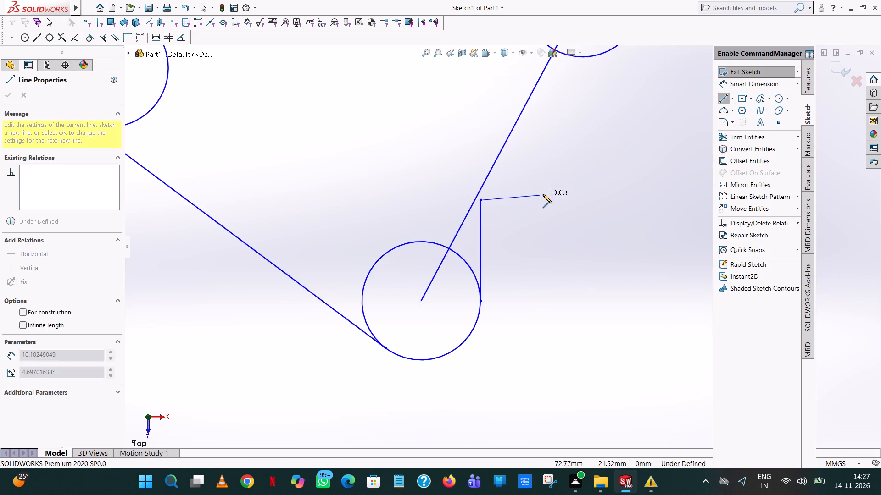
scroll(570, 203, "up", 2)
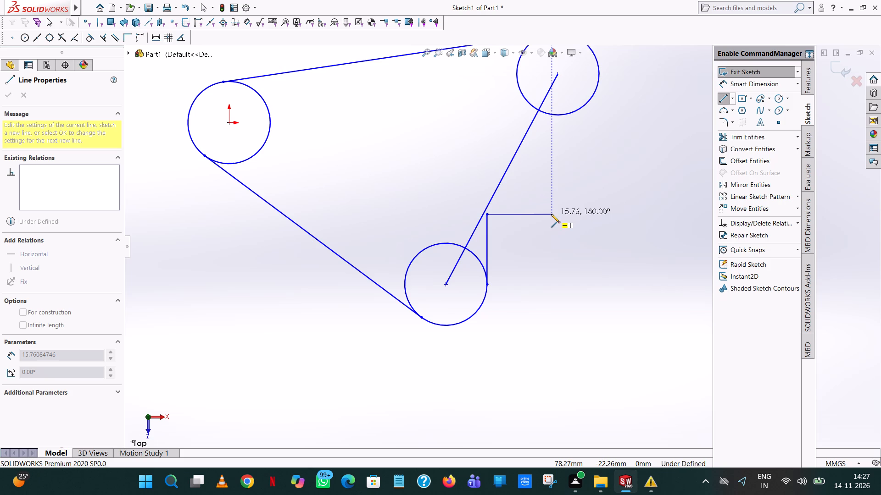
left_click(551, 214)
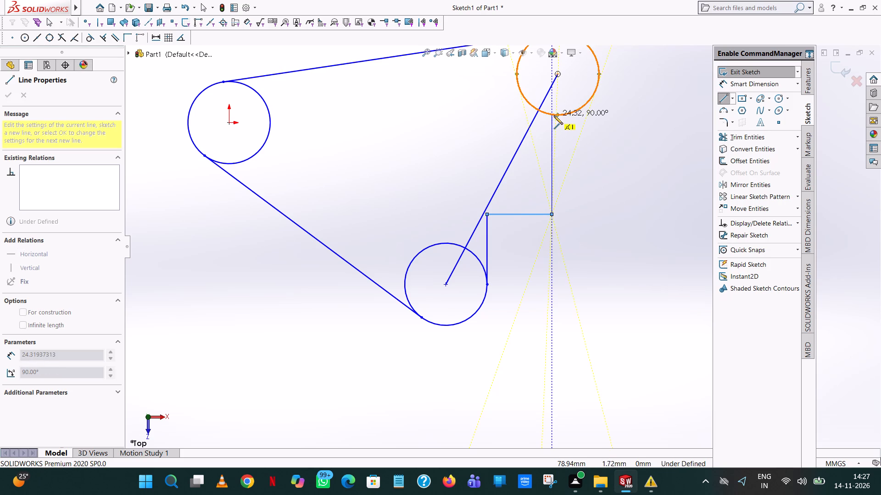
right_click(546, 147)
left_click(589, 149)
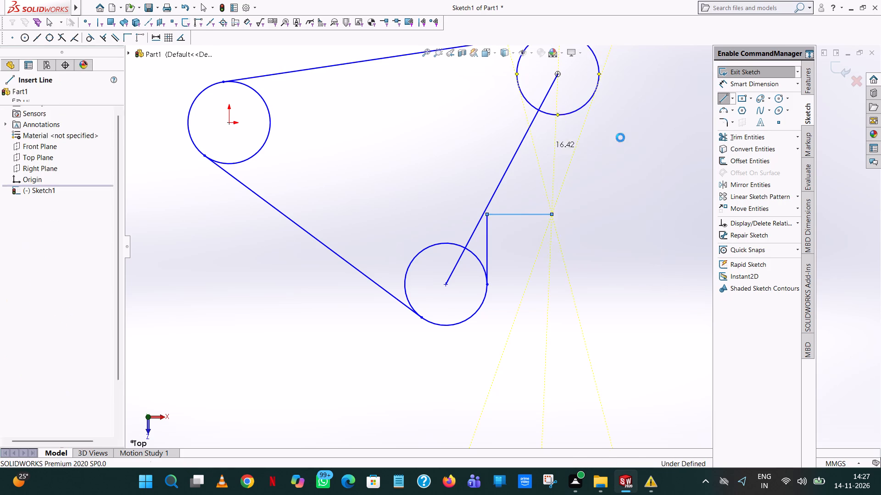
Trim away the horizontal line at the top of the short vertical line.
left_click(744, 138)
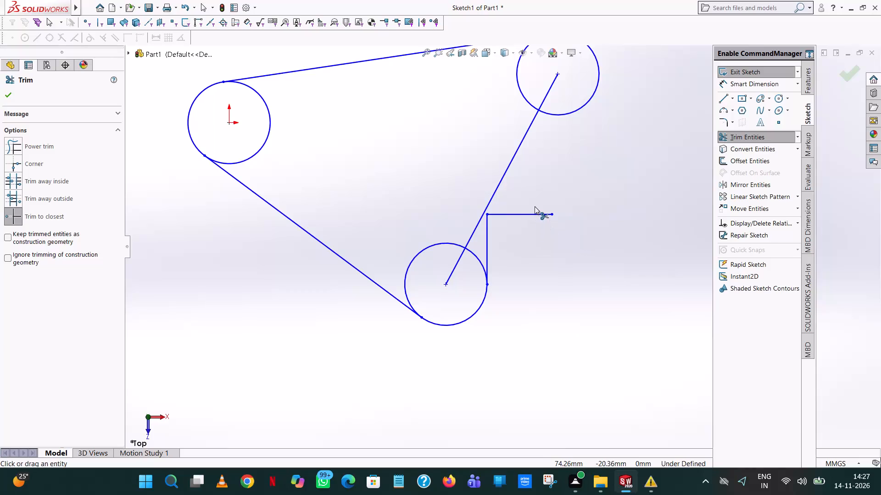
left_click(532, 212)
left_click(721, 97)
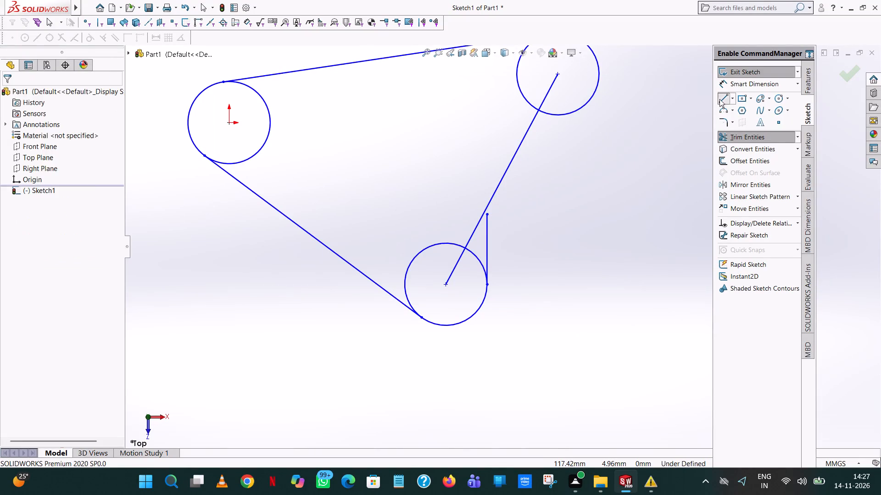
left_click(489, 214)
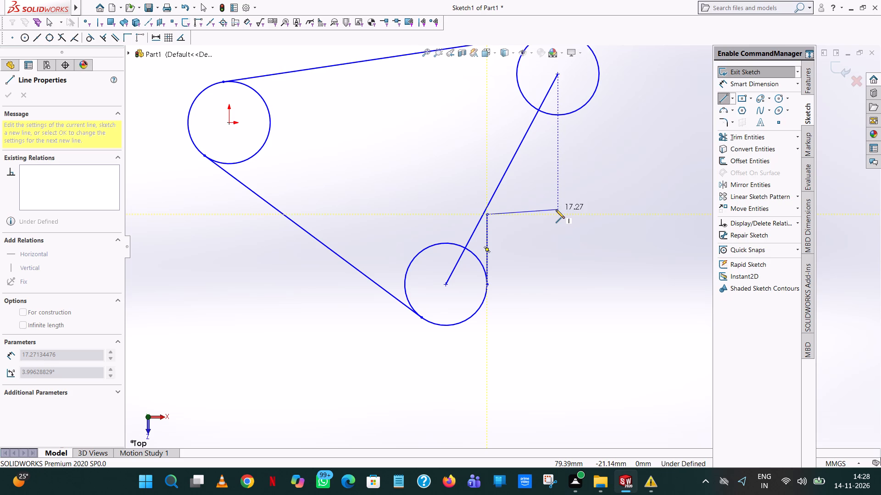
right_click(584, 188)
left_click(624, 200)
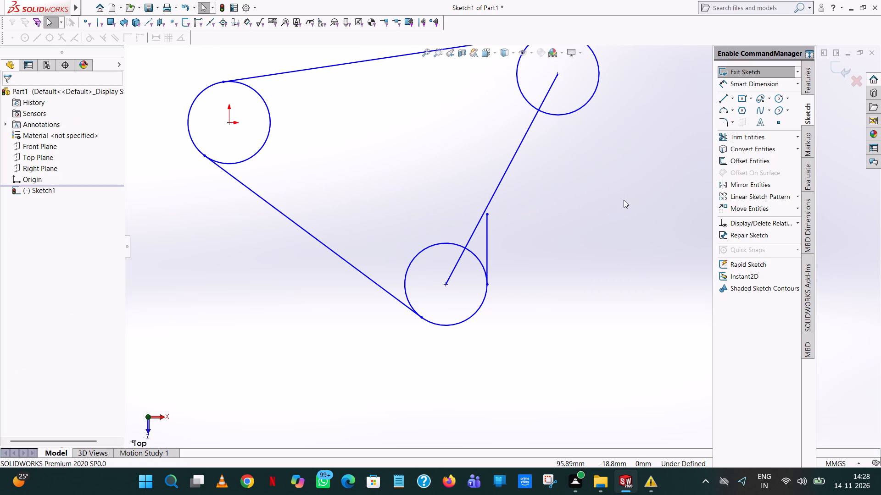
Trim away the third circle, the diagonal line outside the second circle, and the upper tangent line from the first circle.
scroll(680, 147, "up", 4)
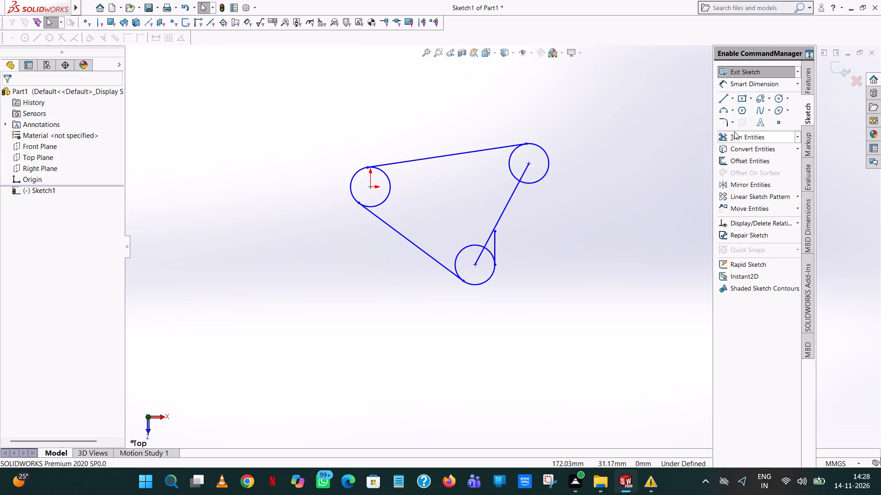
left_click(733, 134)
left_click(543, 147)
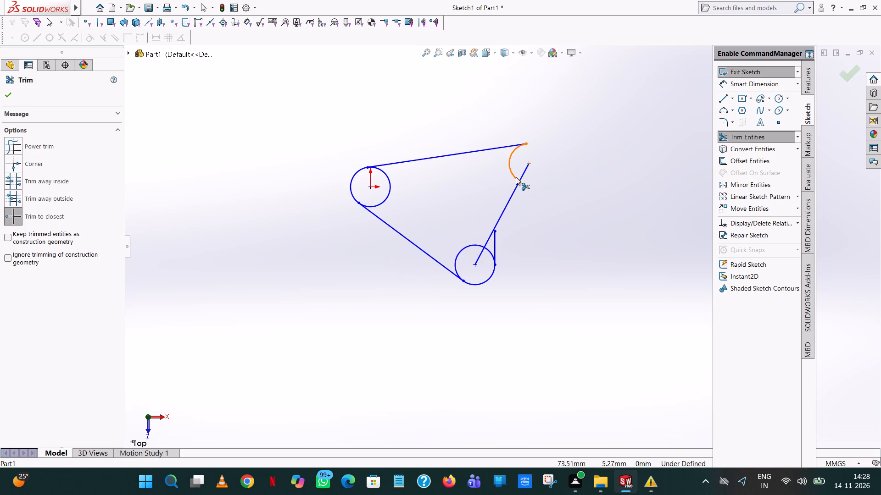
left_click(515, 174)
left_click(521, 176)
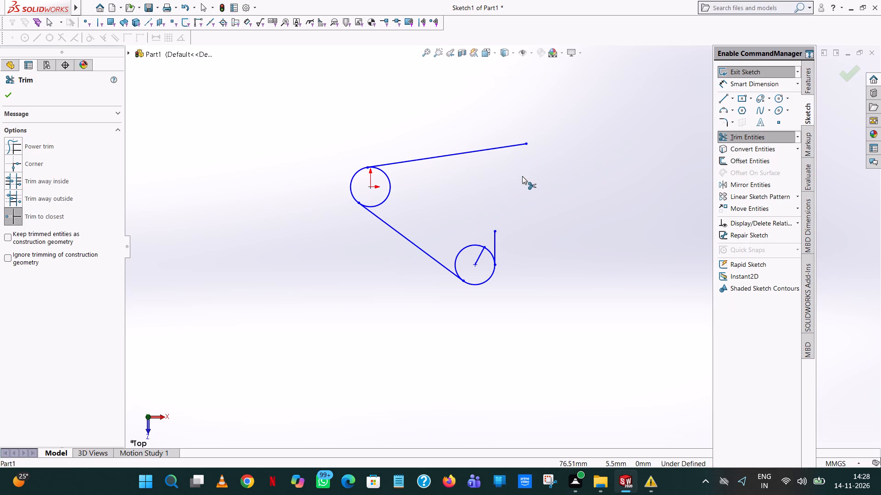
left_click(477, 256)
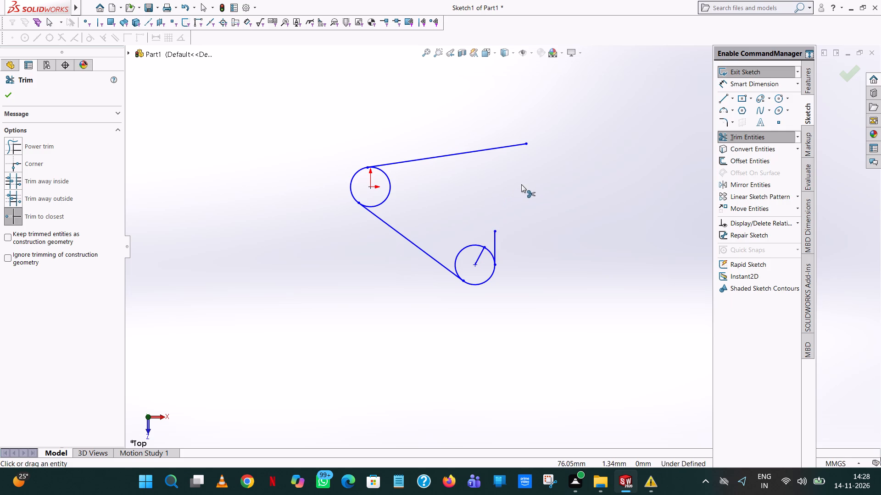
scroll(521, 184, "down", 3)
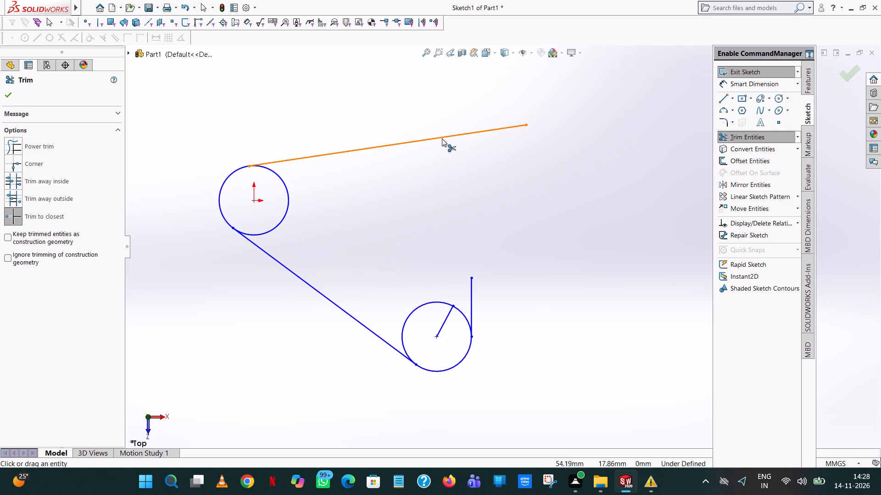
left_click(443, 137)
Sketch a line about 33 mm long from the origin, sloping up and to the right at about 61°.
left_click(720, 93)
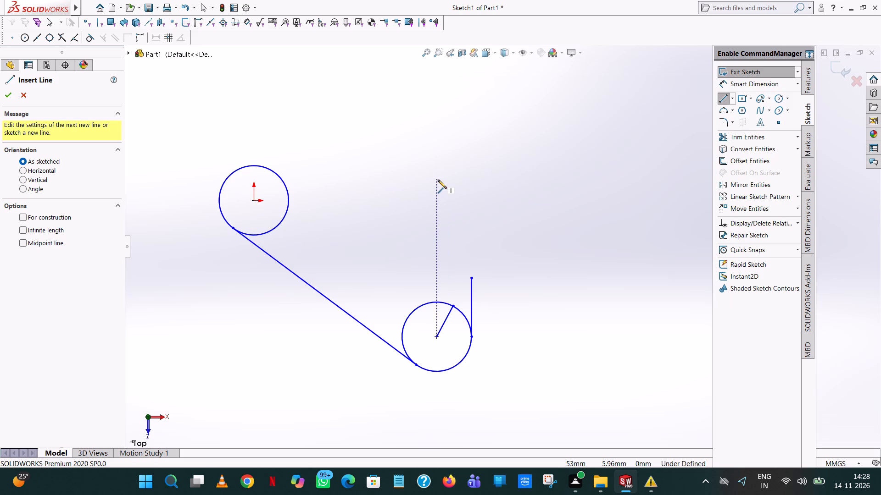
left_click(255, 198)
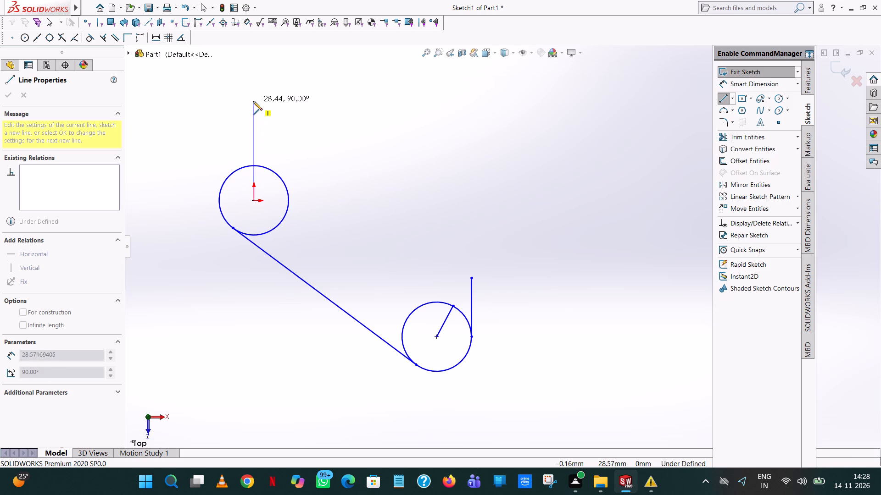
left_click(309, 102)
right_click(309, 102)
left_click(355, 108)
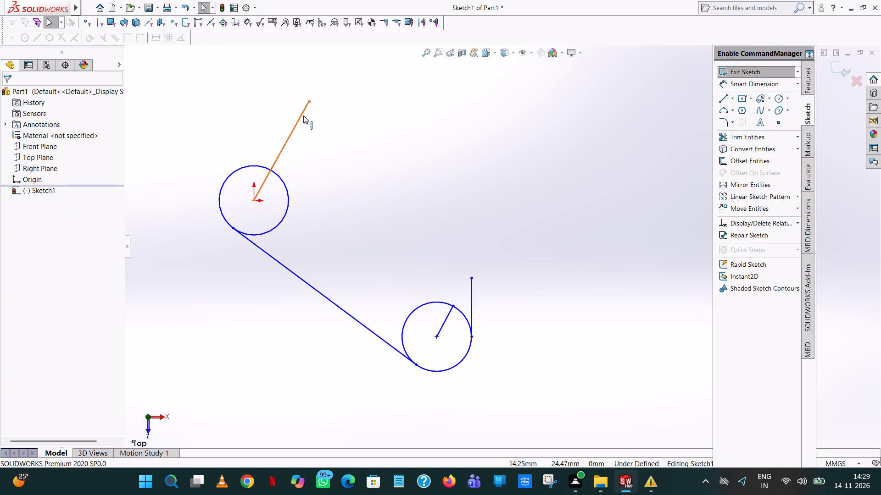
Set the sloping line from the origin to an angle of 62° (90-28) and a length of 16 mm.
left_click(303, 115)
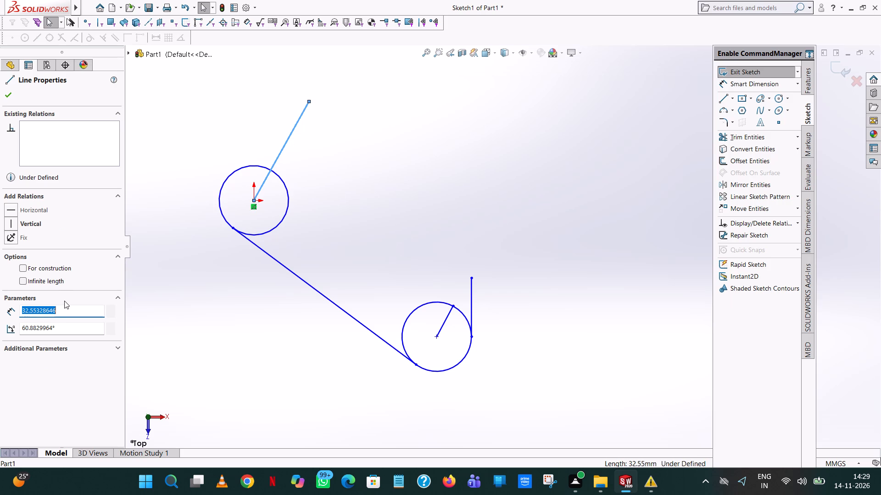
type("90.")
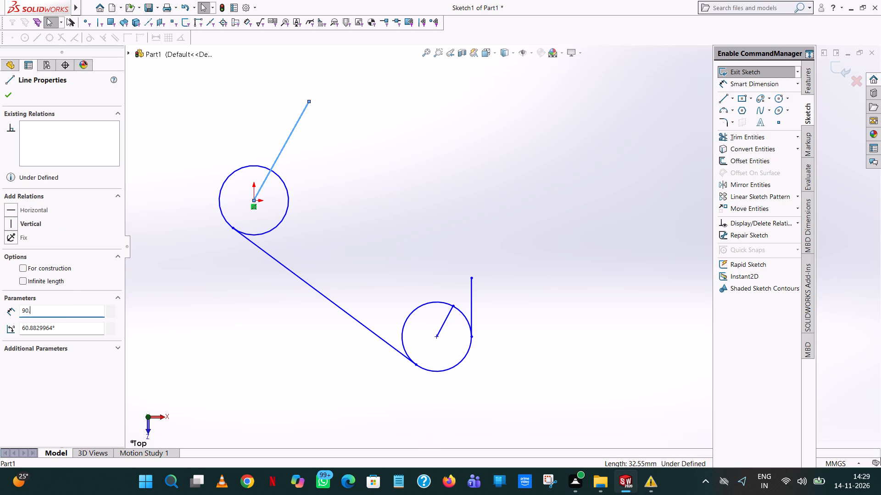
key("BackSpace")
type("-28")
double_click(75, 331)
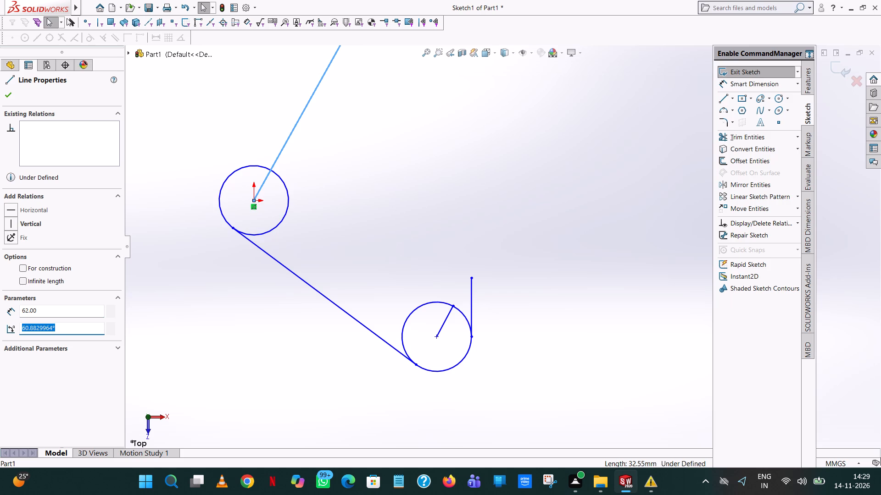
type("90-28")
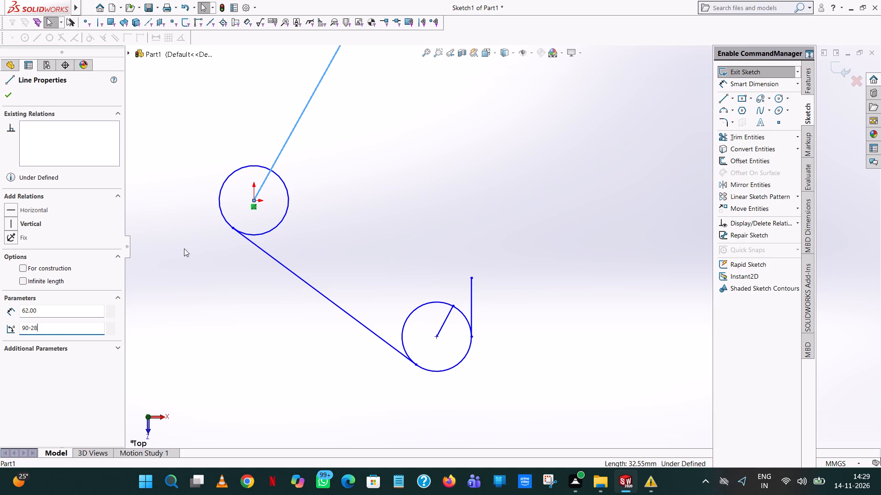
left_click(157, 281)
left_click(293, 125)
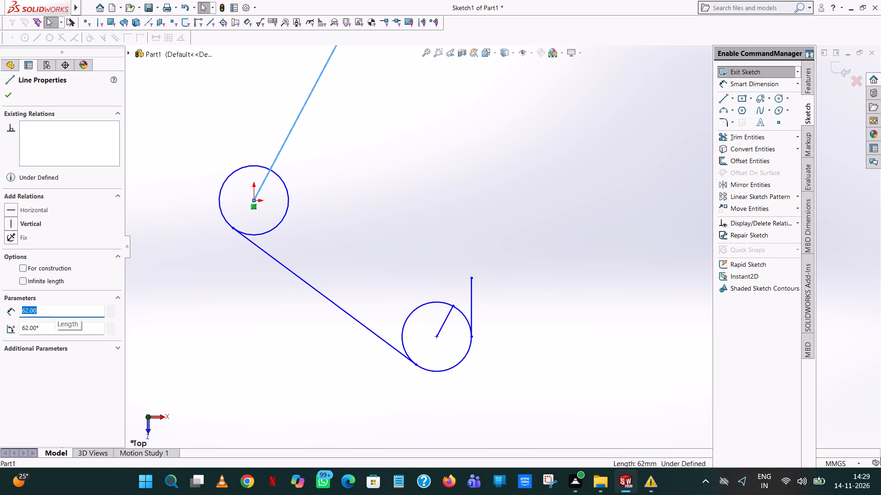
type("16")
key("Return")
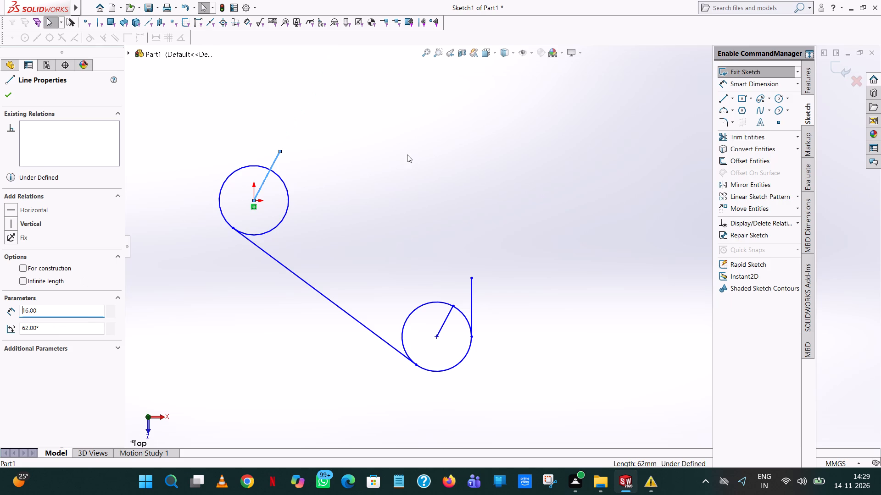
left_click(408, 154)
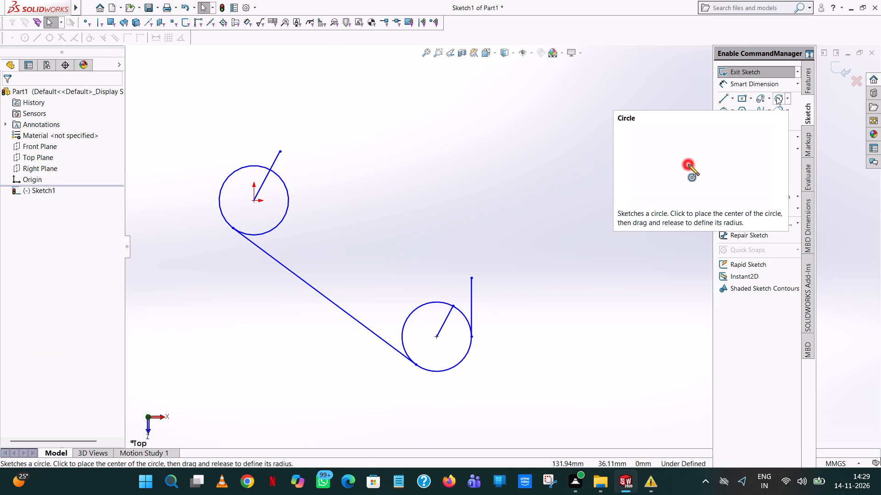
Sketch a circle of 10 mm radius centred on the upper end of the 16 mm line.
left_click(776, 97)
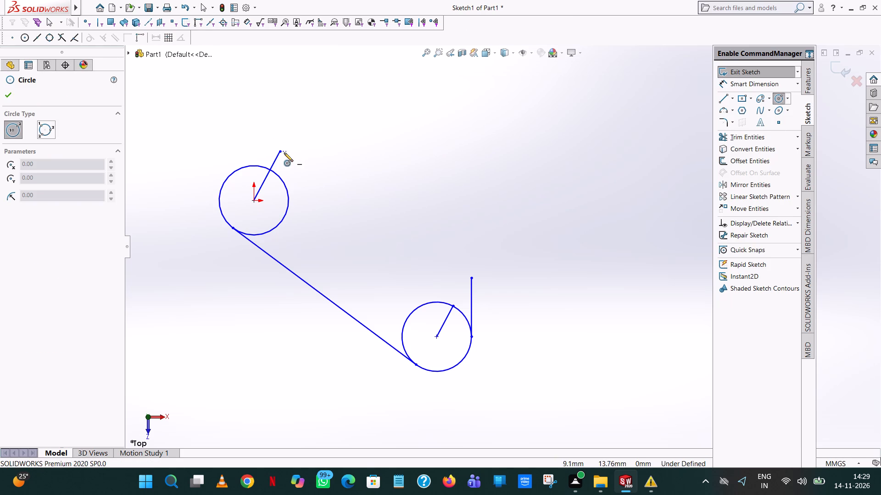
left_click(279, 150)
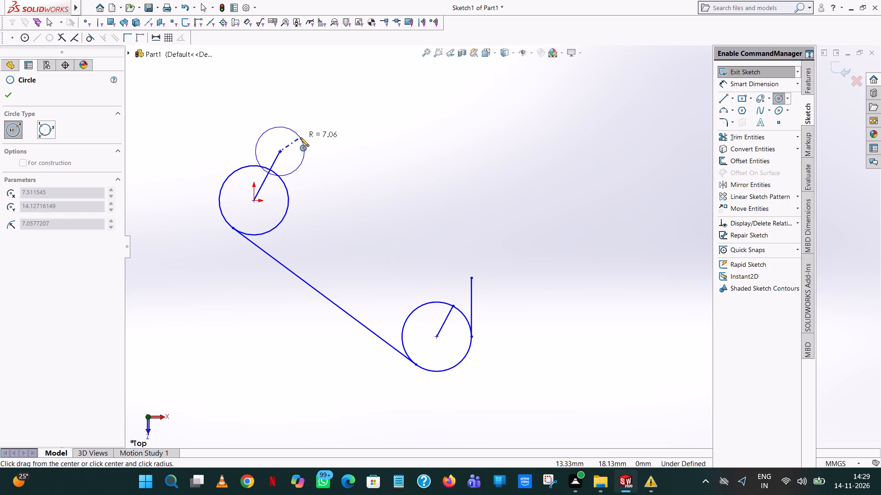
left_click(308, 134)
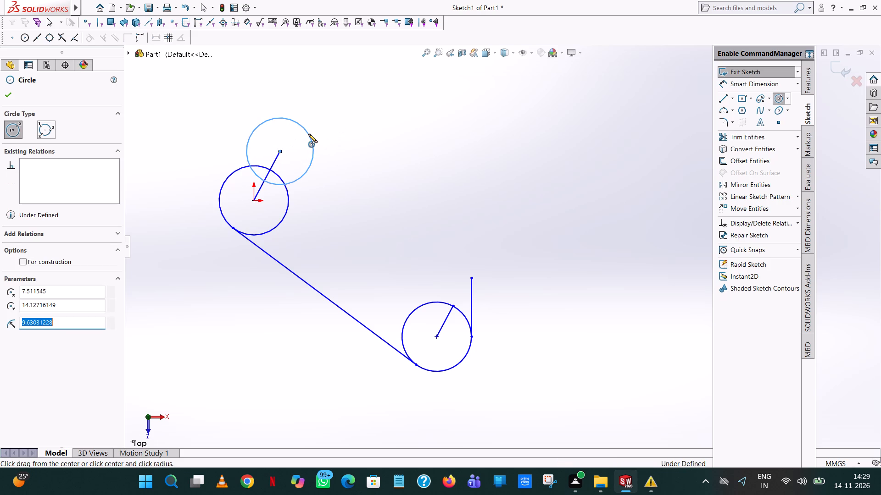
type("10")
key("Return")
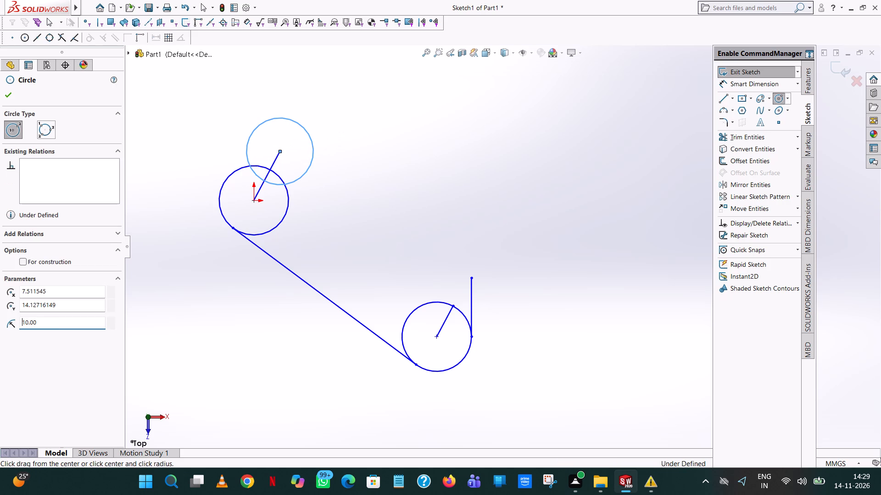
left_click(12, 91)
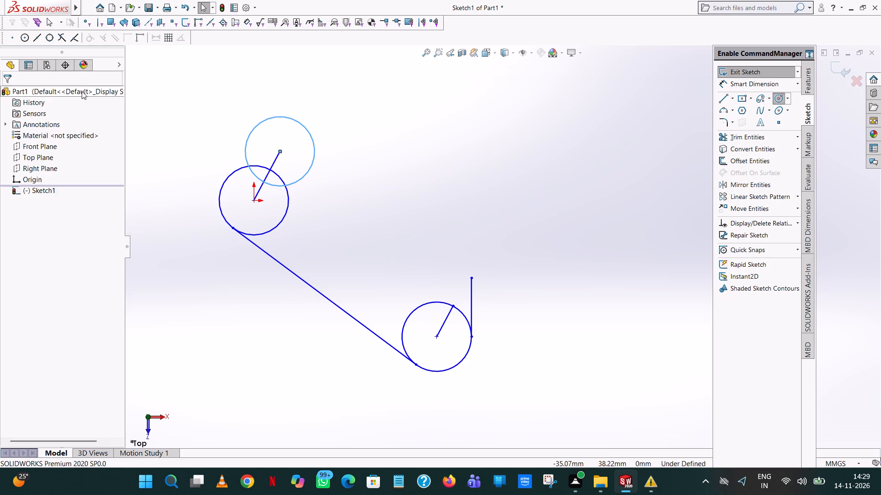
left_click(357, 130)
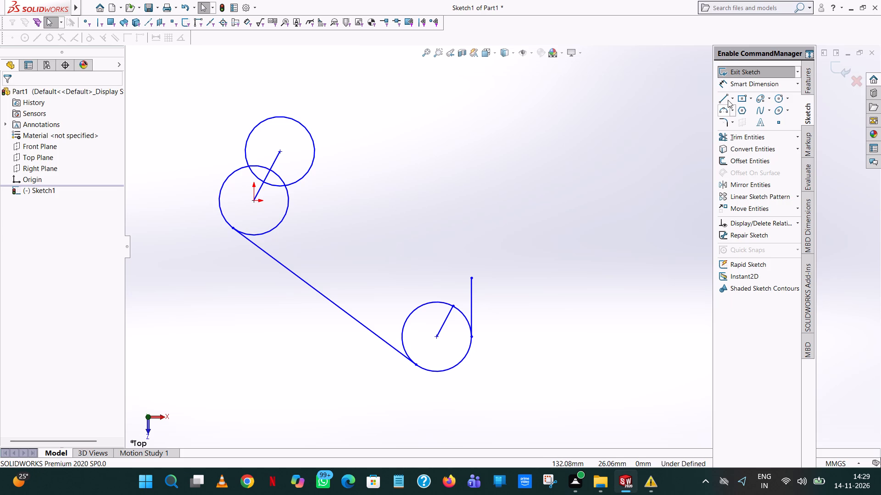
Sketch a 16 mm line joining the left edges of the origin circle and the new upper circle, tangent to both.
left_click(728, 99)
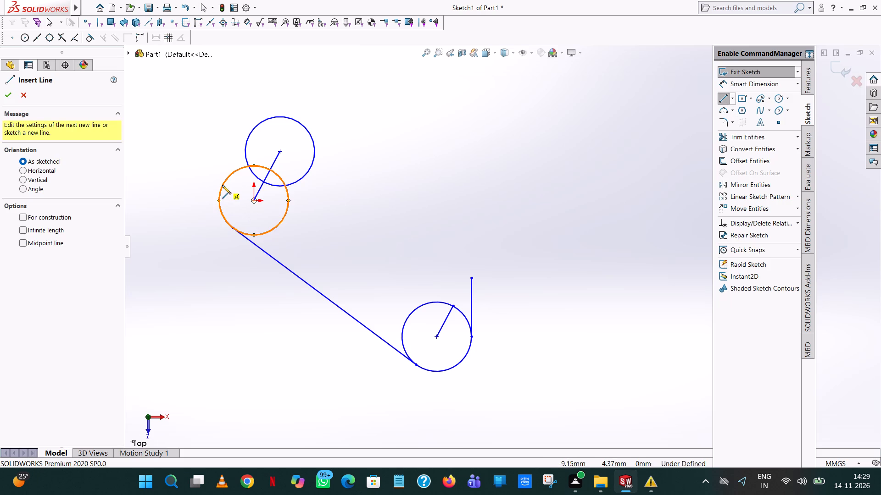
left_click(222, 185)
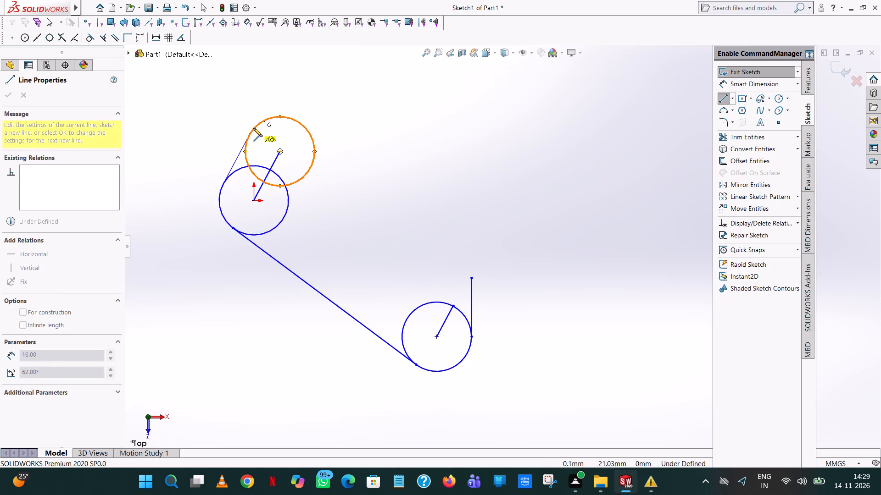
left_click(251, 133)
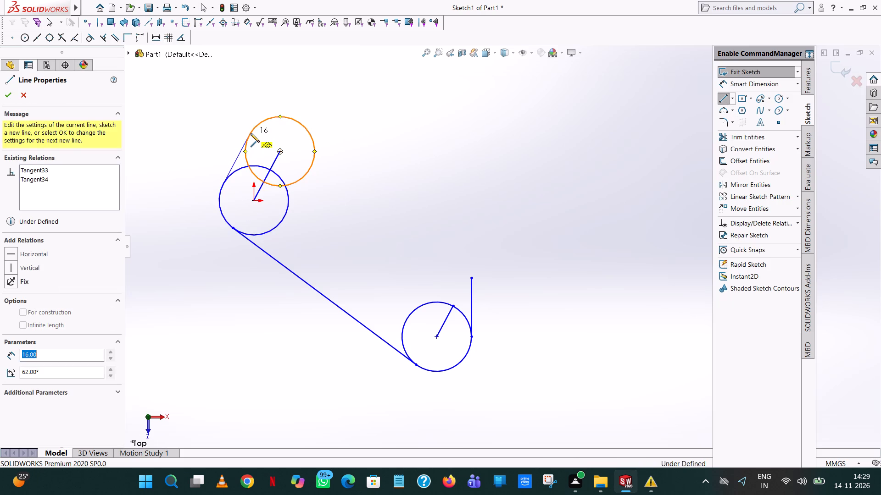
right_click(251, 133)
left_click(275, 137)
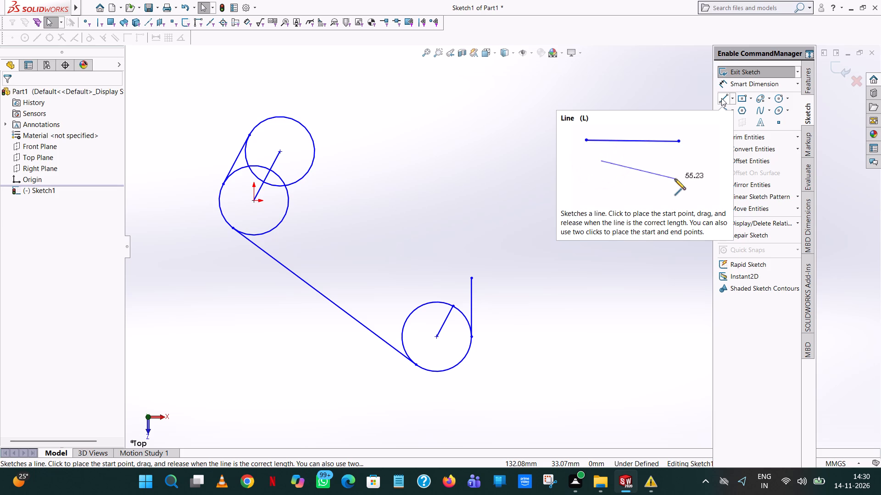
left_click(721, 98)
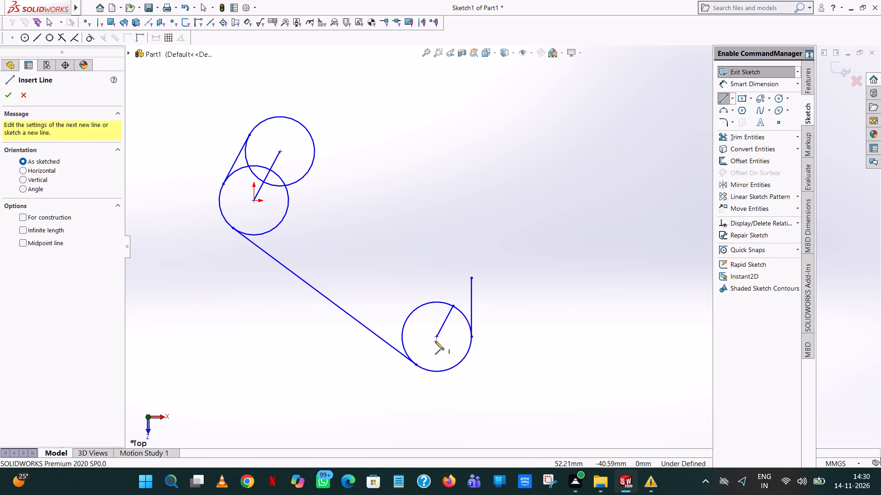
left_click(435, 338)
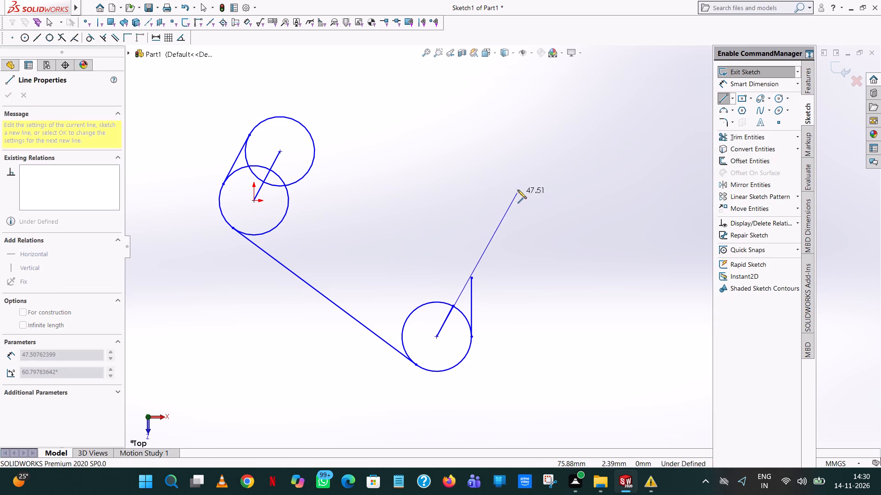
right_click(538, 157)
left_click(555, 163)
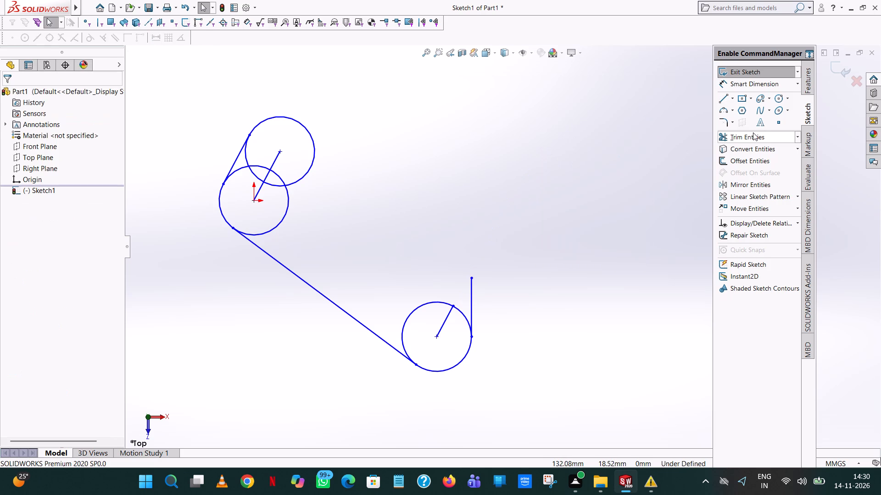
Trim away the short diagonal line inside the second circle.
left_click(753, 132)
left_click(450, 314)
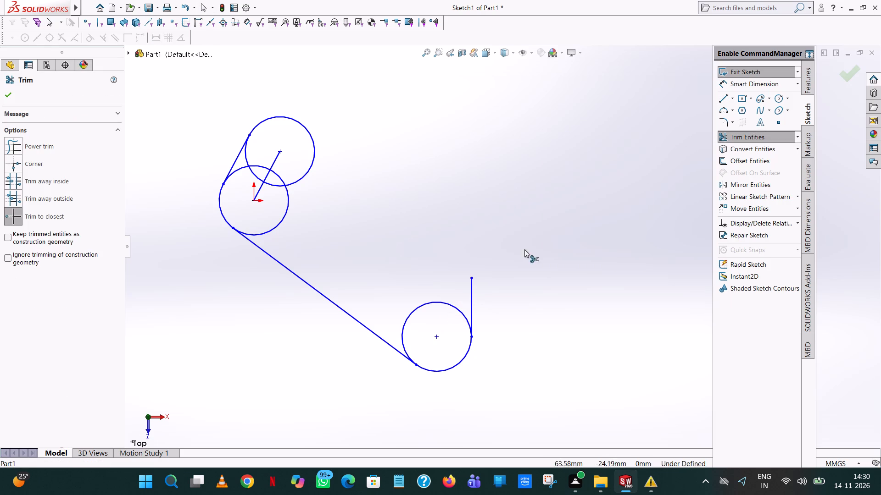
Sketch a line about 57 mm long from the second circle's centre, sloping up and to the right at about 74°.
left_click(722, 99)
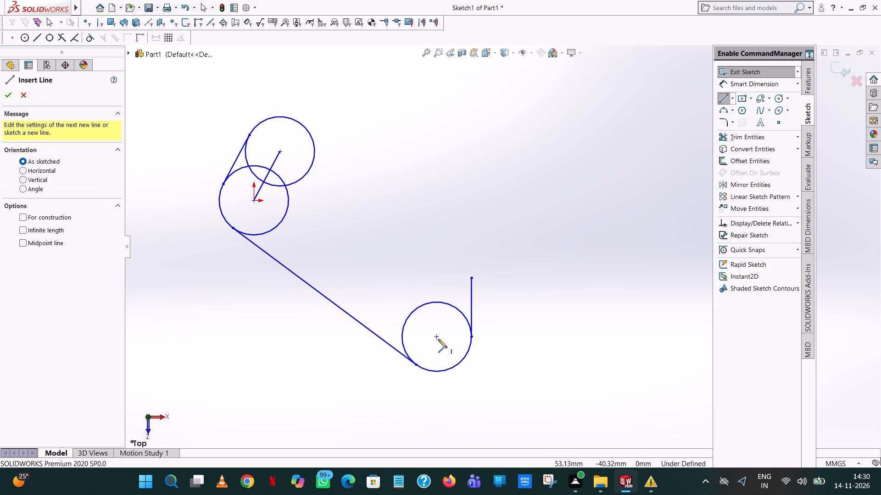
left_click(436, 337)
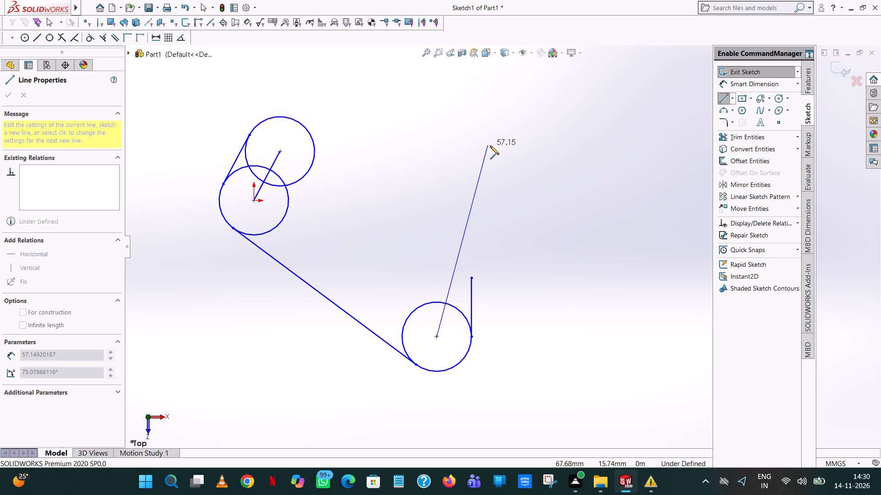
left_click(490, 146)
right_click(490, 146)
left_click(506, 151)
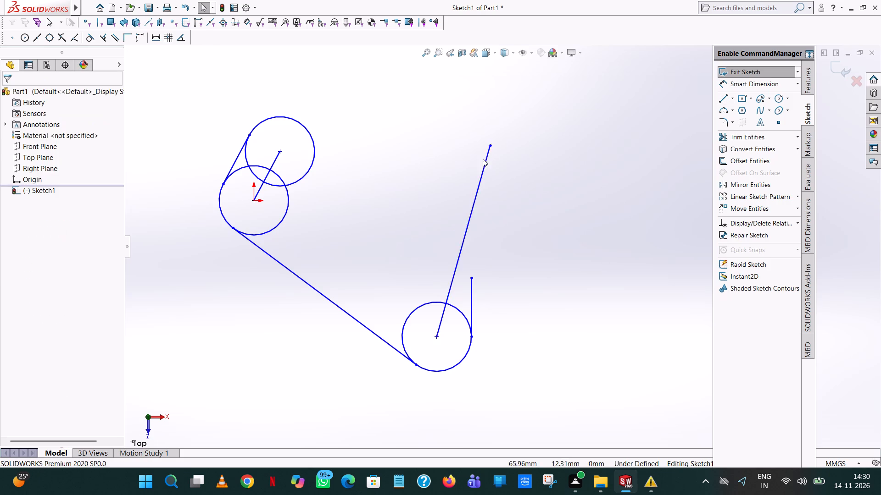
Set the sloping line from the lower circle's centre to an angle of 62° and a length of 58 mm.
left_click(484, 165)
double_click(85, 325)
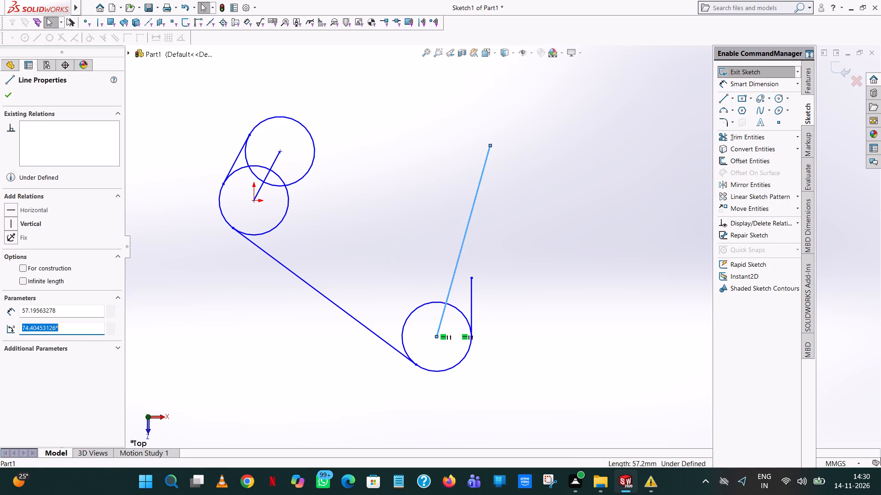
type("90-25")
key("BackSpace")
key("8")
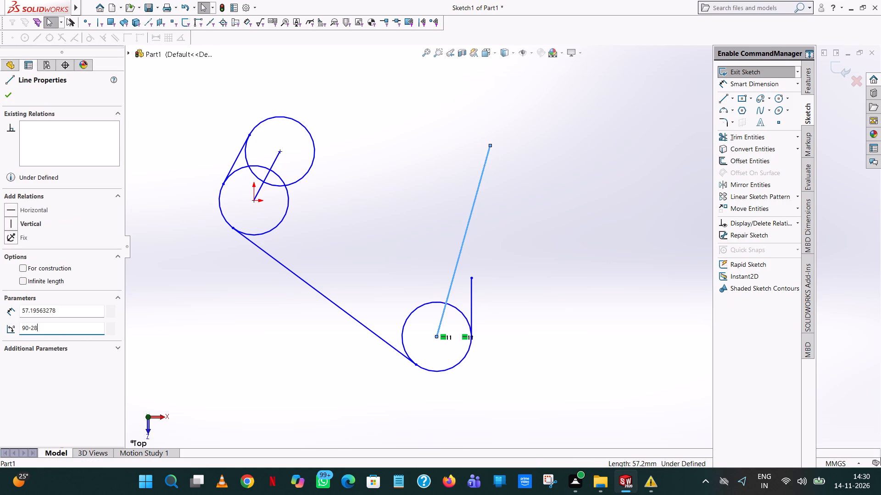
double_click(64, 308)
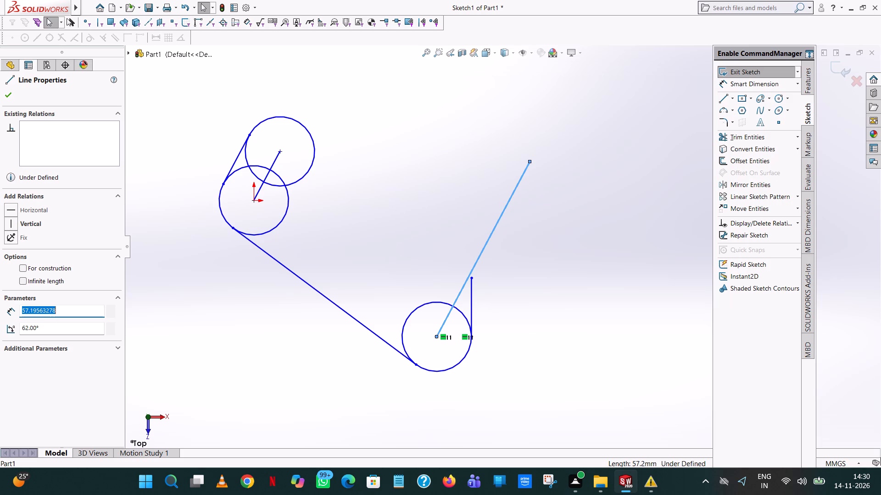
type("58")
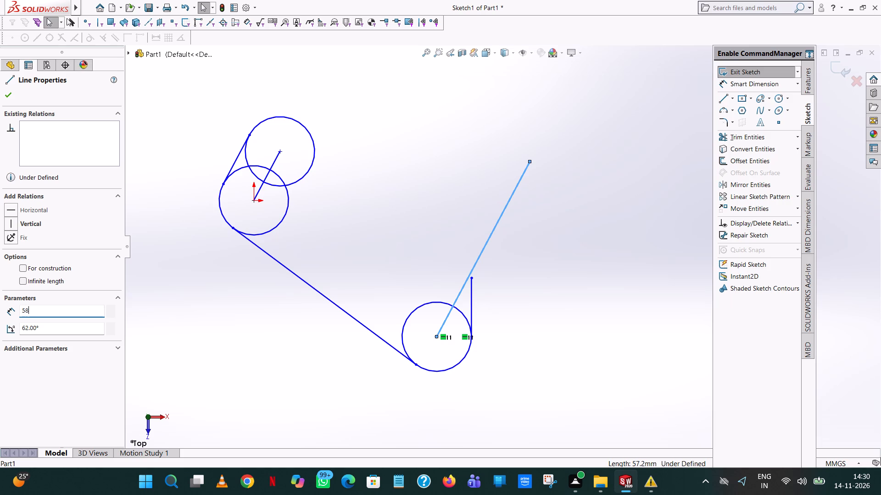
key("Return")
left_click(660, 117)
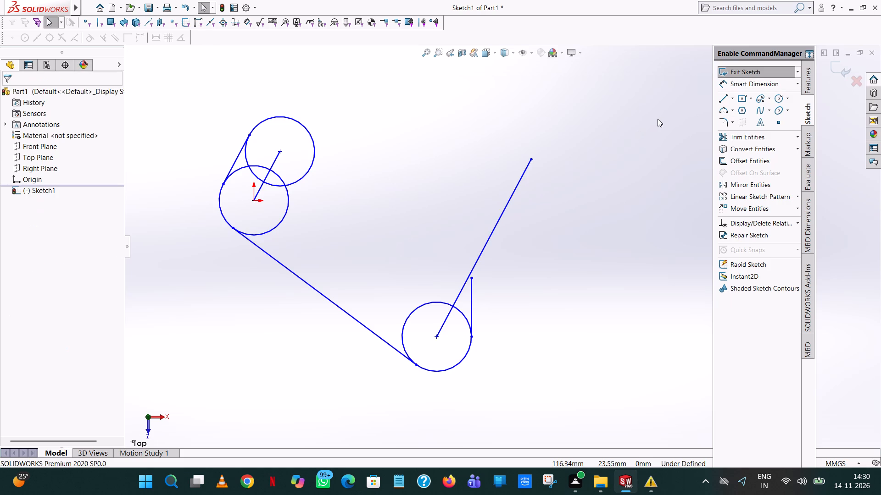
Sketch a circle of 10 mm radius centred on the upper end of the 58 mm line.
left_click(779, 97)
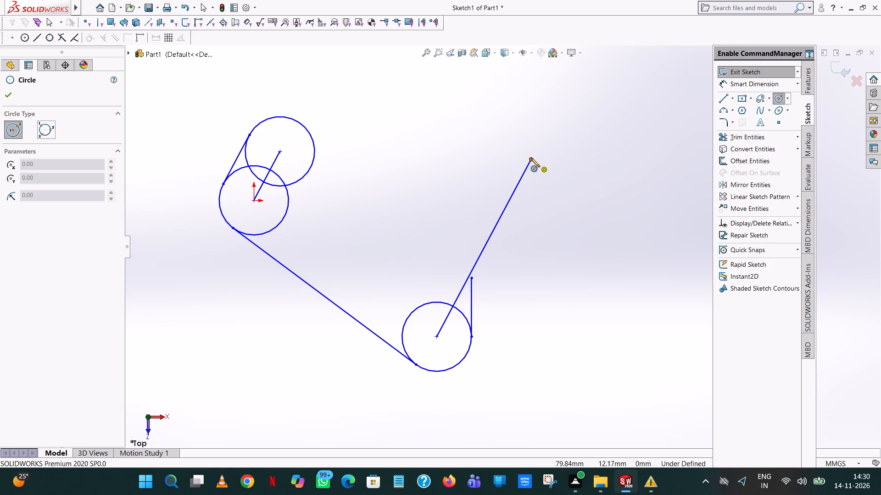
left_click(531, 158)
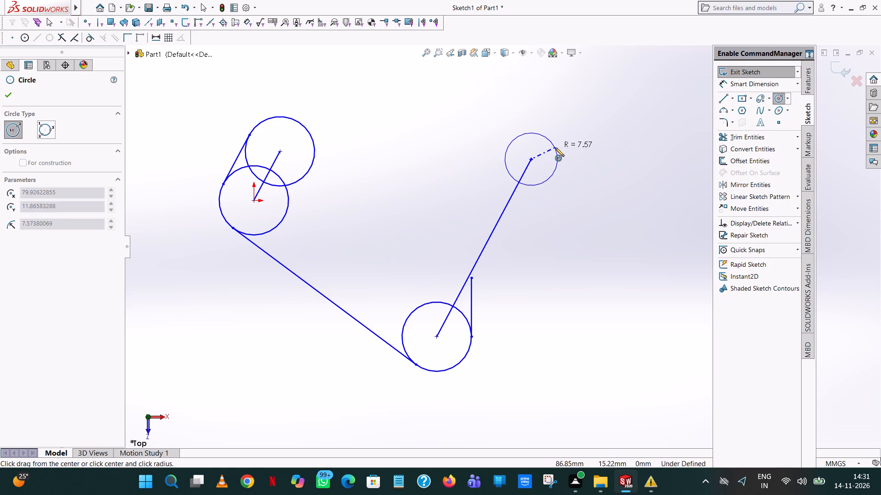
left_click(563, 143)
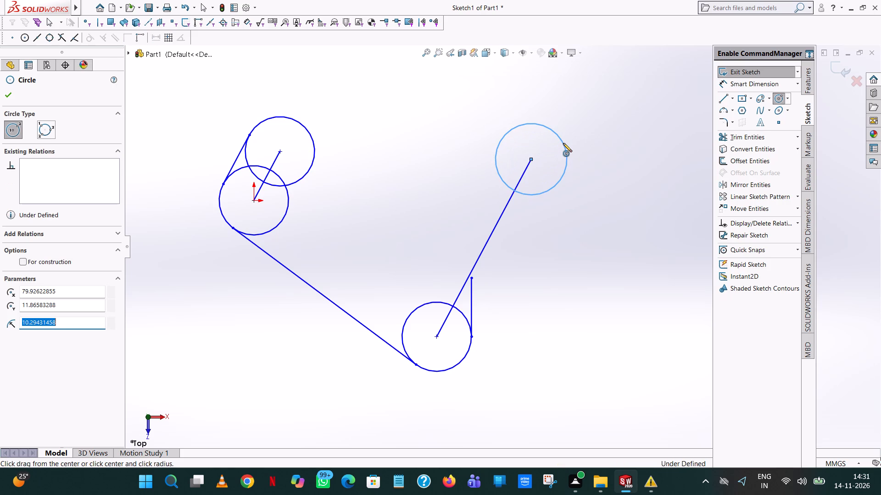
type("10")
key("Return")
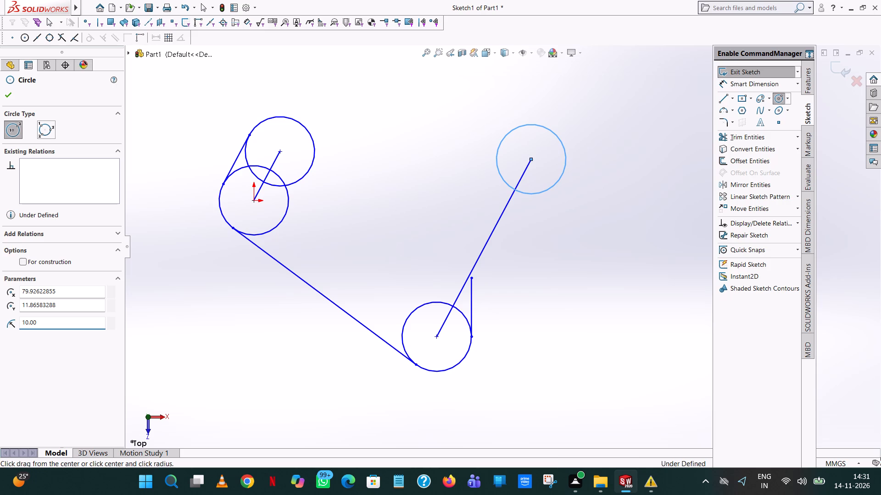
left_click(7, 90)
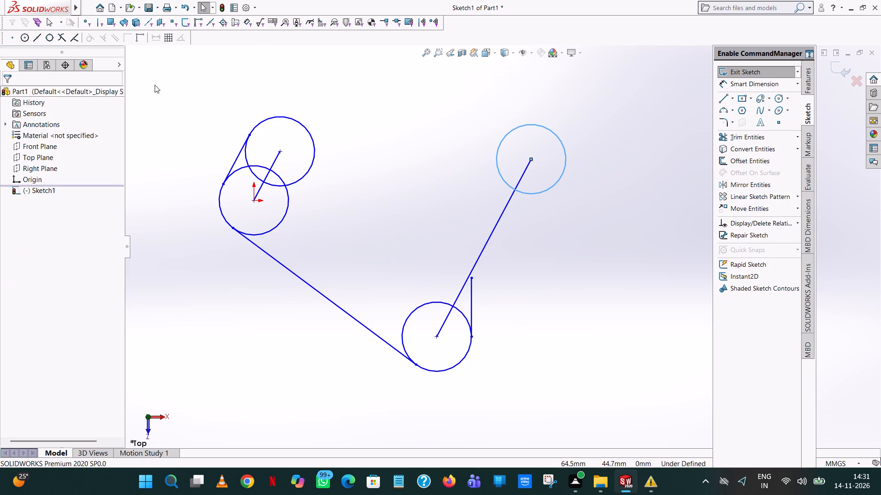
left_click(348, 109)
Sketch a horizontal line about 72 mm long from the top of the upper-left circle to just above the new right-hand circle.
left_click(723, 99)
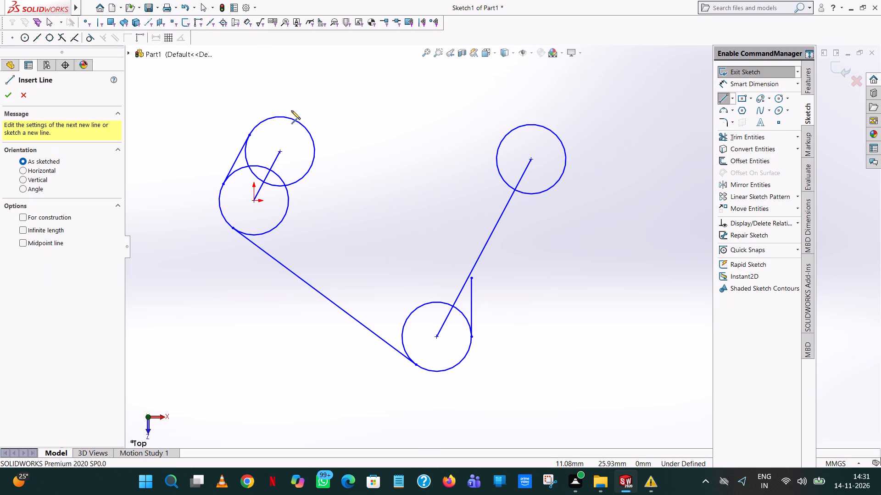
left_click(273, 117)
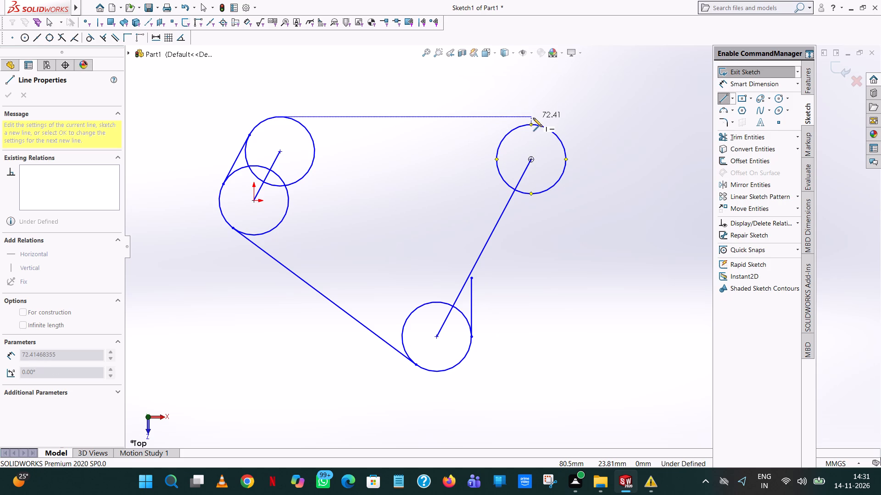
scroll(534, 117, "down", 3)
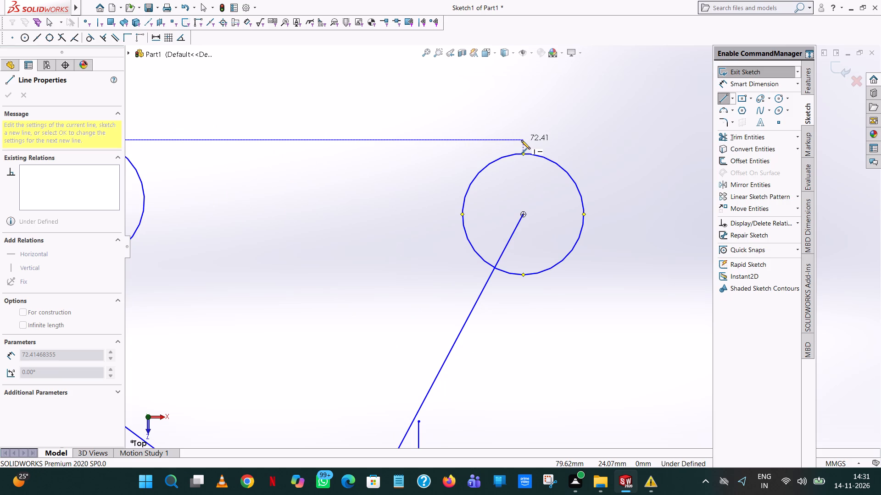
scroll(521, 140, "down", 2)
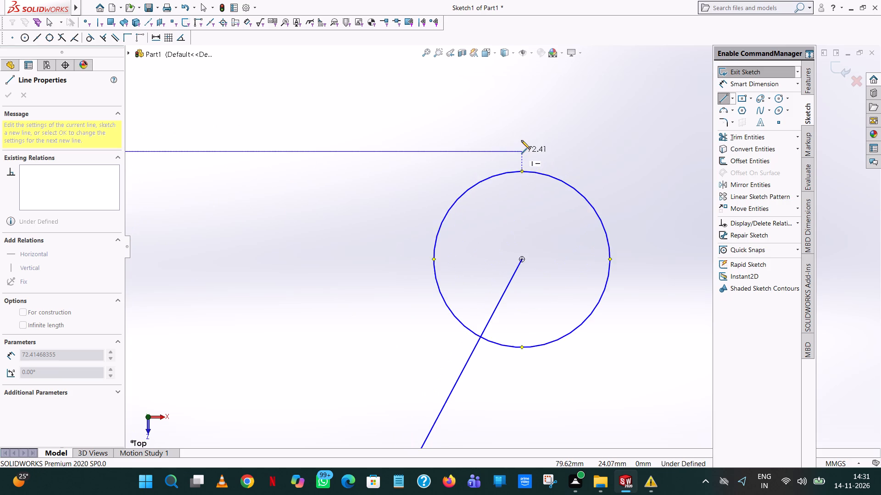
scroll(521, 140, "down", 1)
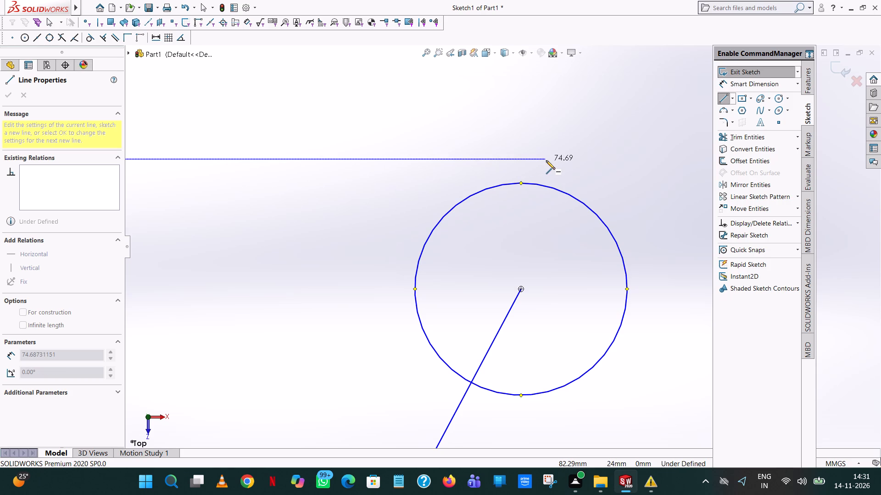
left_click(520, 159)
right_click(520, 159)
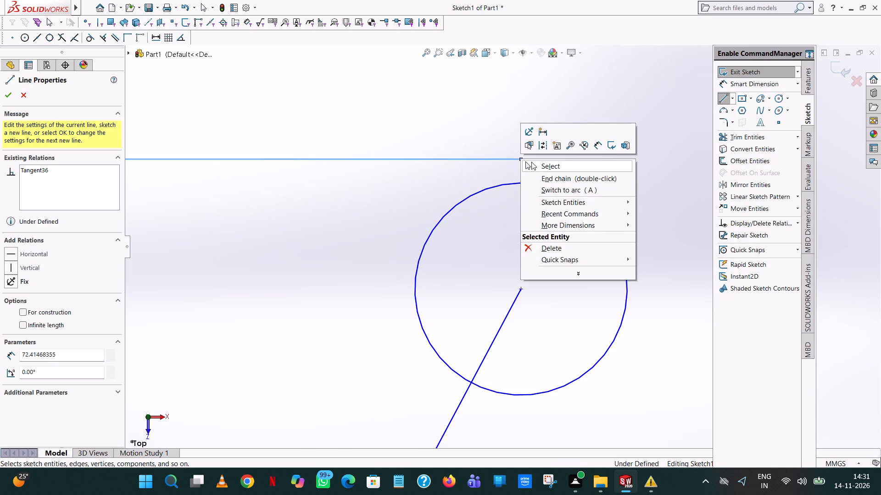
left_click(540, 163)
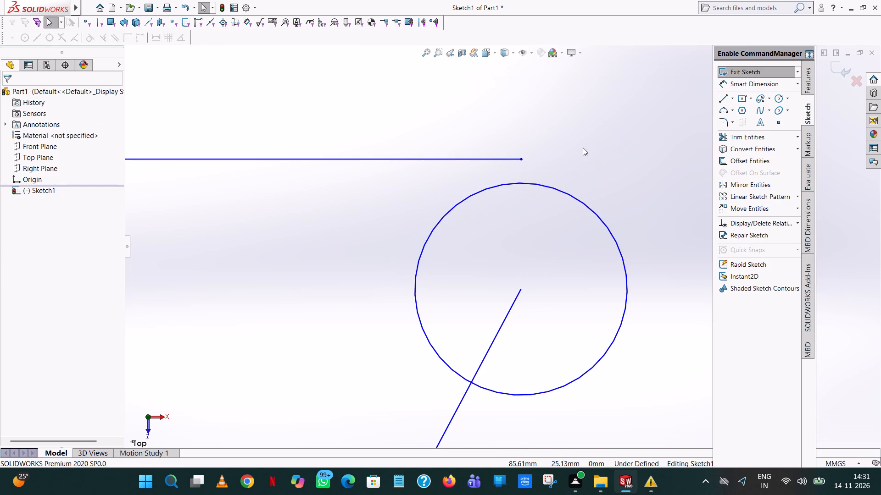
left_click(583, 147)
Make the right-hand circle tangent to the horizontal top line.
scroll(597, 135, "up", 7)
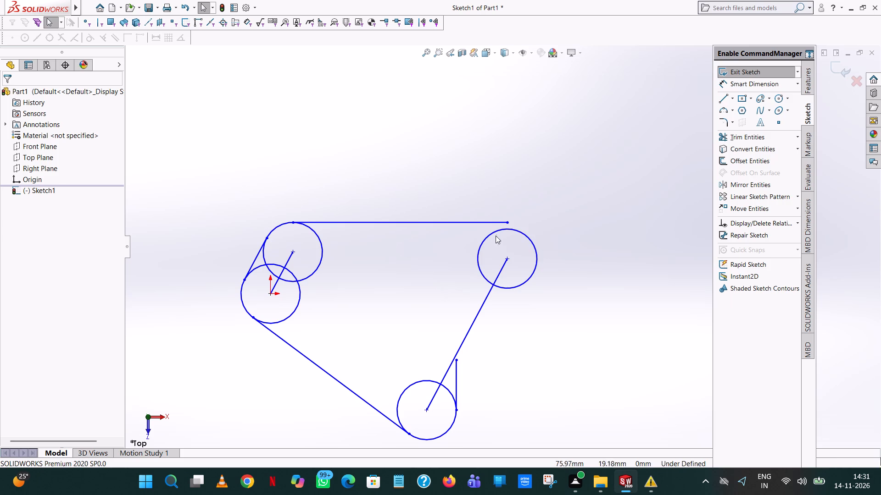
left_click(496, 232, "ctrl")
left_click(496, 222, "ctrl")
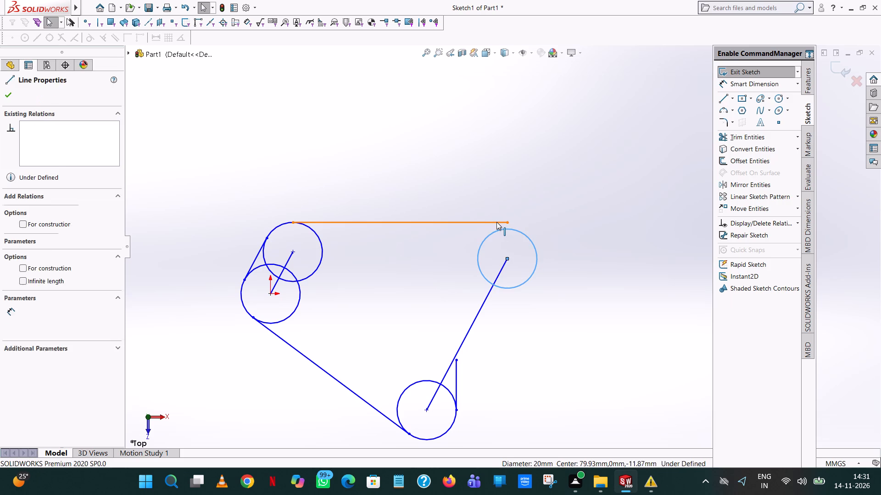
left_click(30, 254)
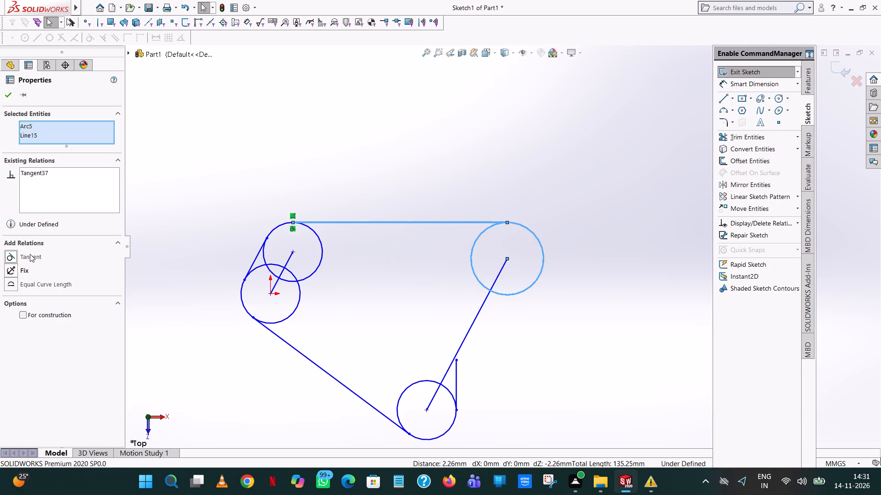
left_click(11, 91)
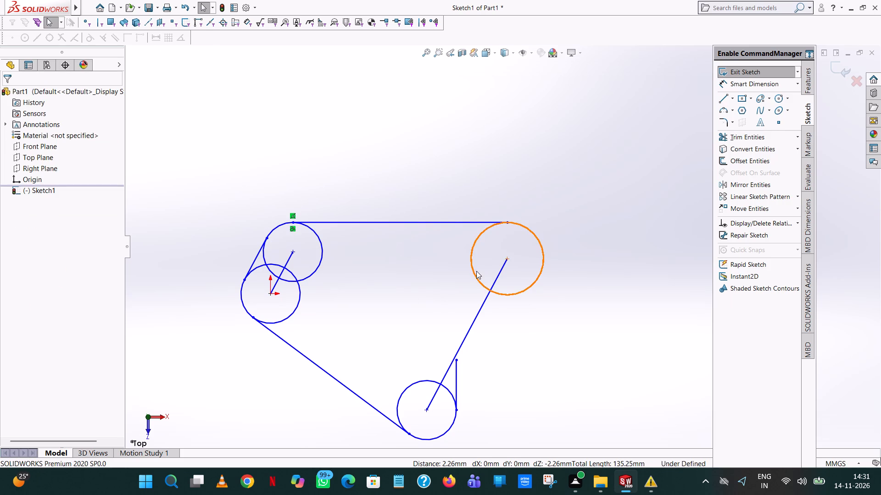
Set the right-hand circle's radius to 10 mm.
left_click(471, 265)
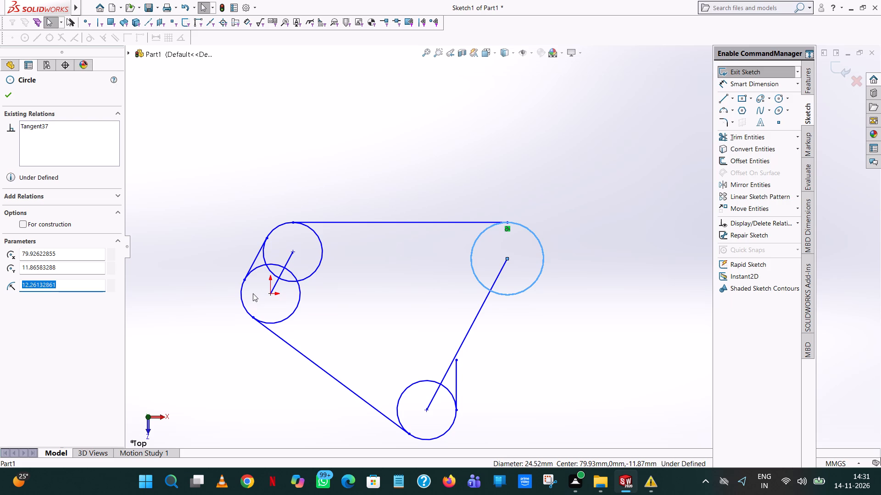
type("10")
key("Return")
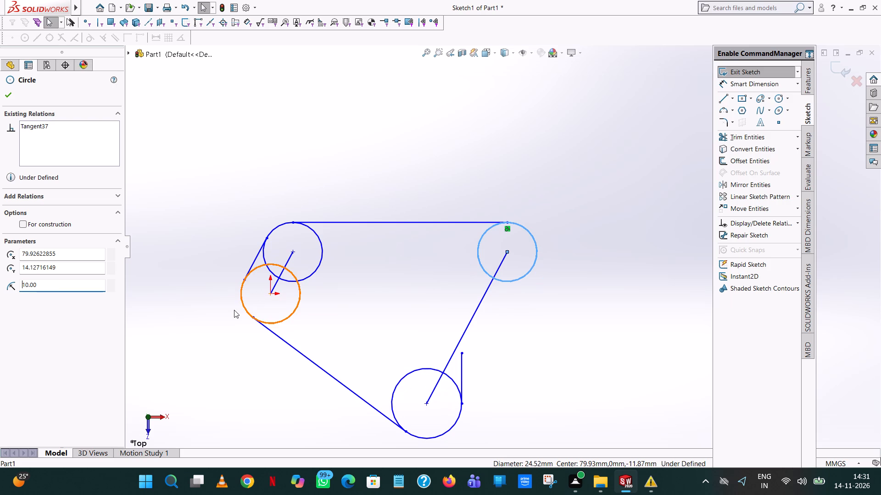
left_click(564, 126)
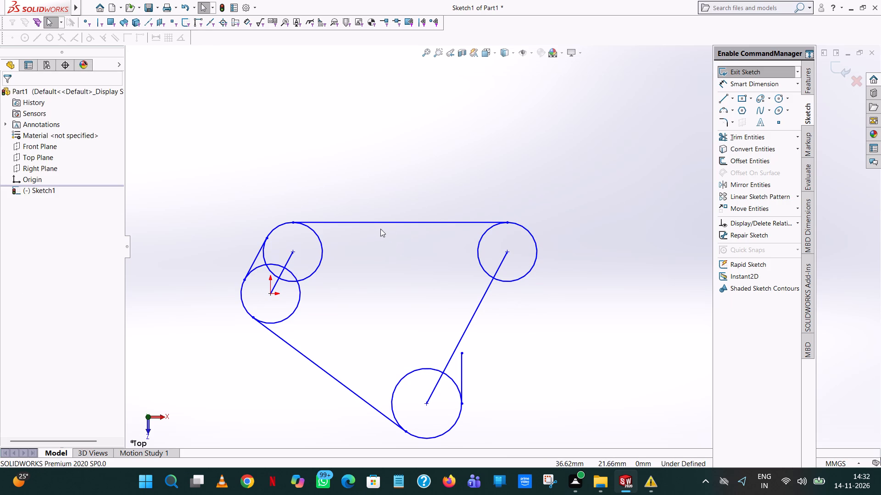
left_click(386, 224)
left_click(584, 163)
Trim away the short vertical line beside the lower circle.
scroll(495, 328, "up", 4)
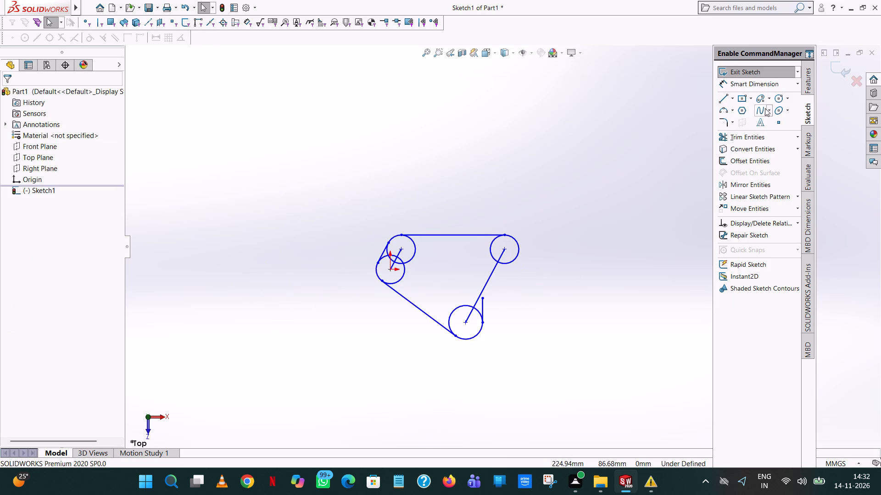
left_click(761, 142)
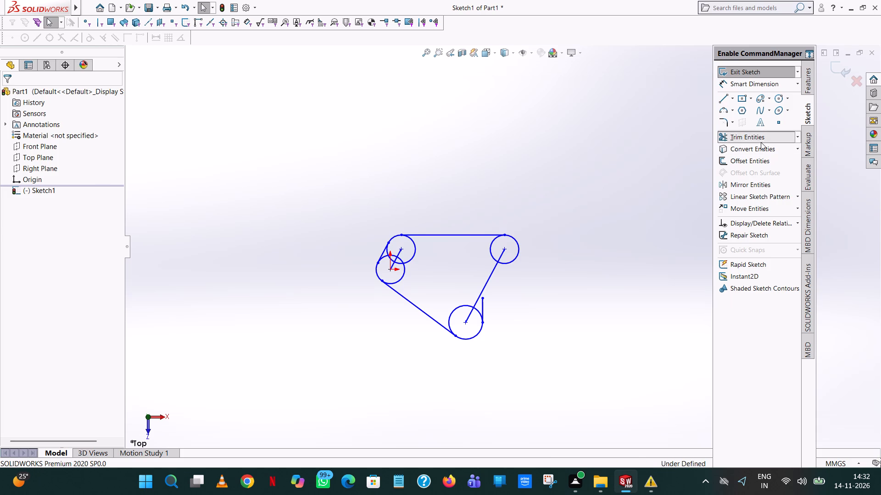
left_click(481, 307)
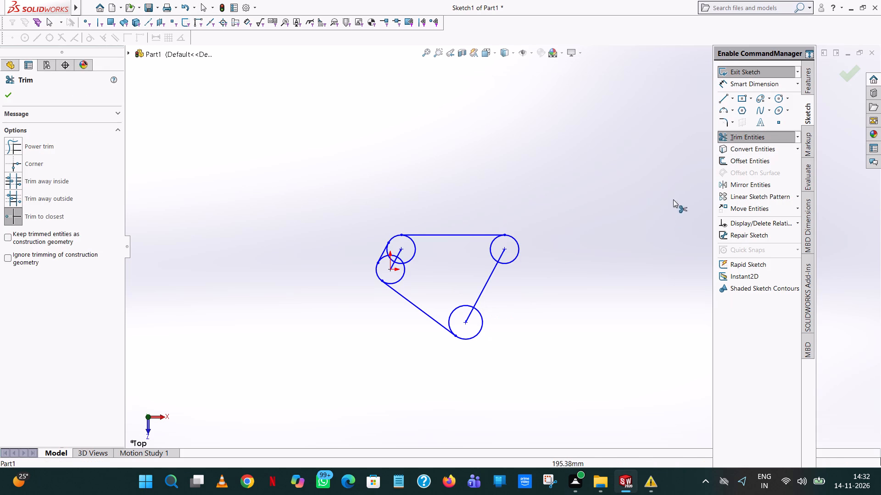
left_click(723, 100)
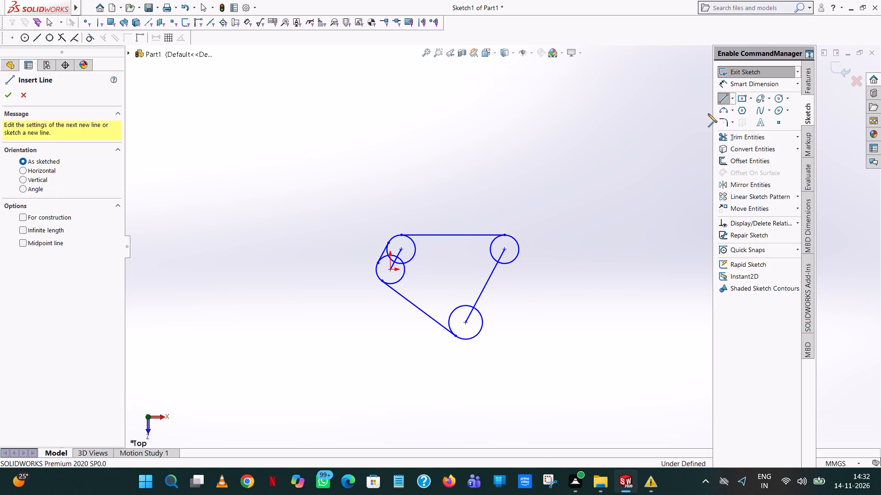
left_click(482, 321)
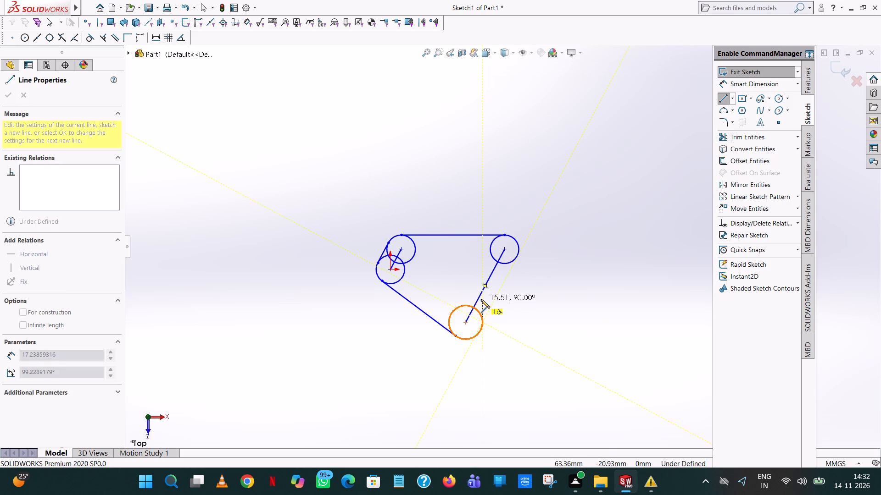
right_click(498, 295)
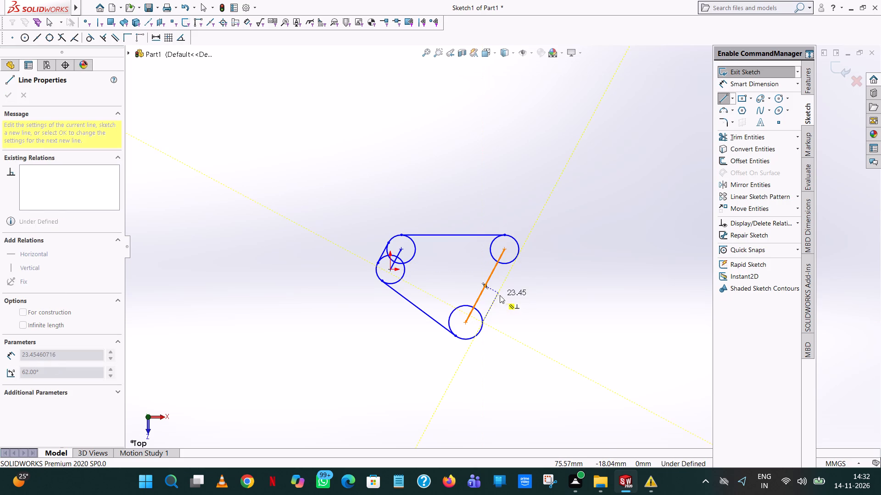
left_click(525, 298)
Trim away all segments of the sloping line joining the centres of the lower and right-hand circles.
left_click(747, 141)
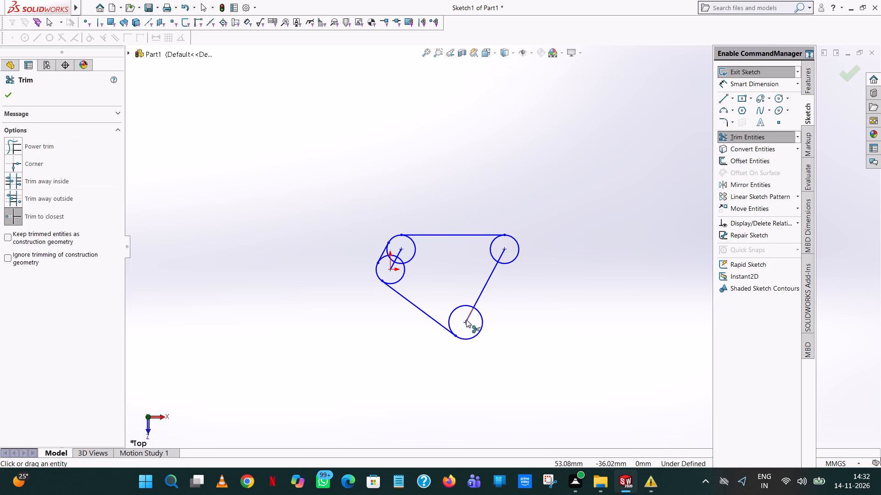
left_click(467, 318)
left_click(483, 288)
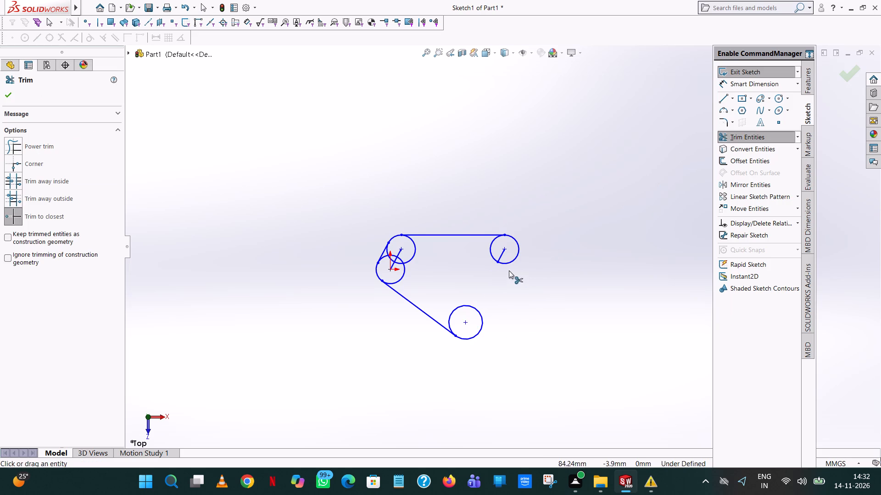
left_click(500, 257)
Sketch a vertical line about 26 mm long upward from the right side of the bottom circle, tangent to it.
left_click(719, 99)
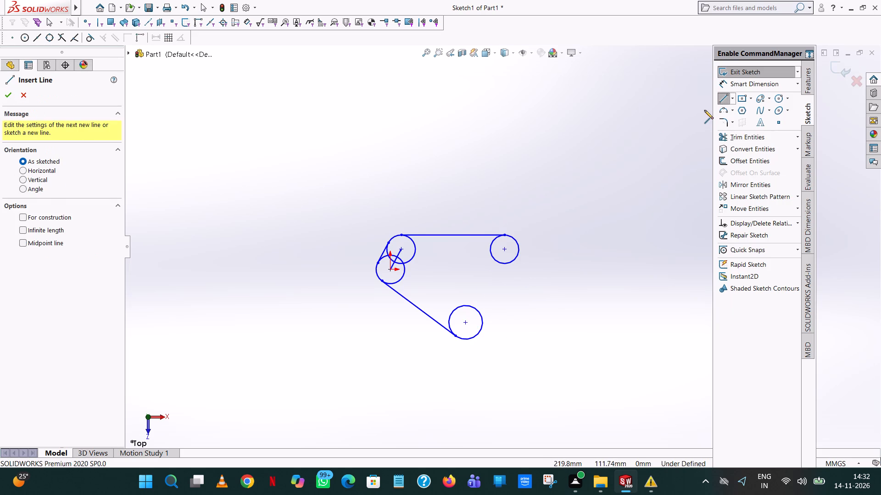
left_click(481, 321)
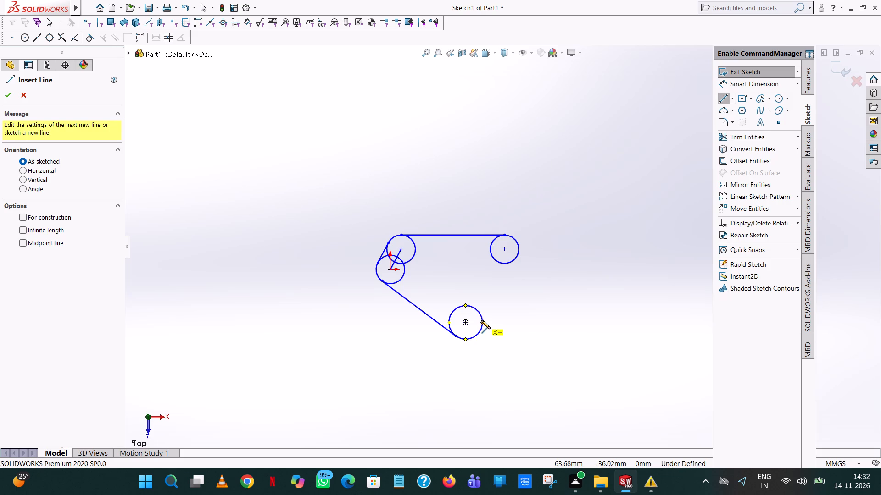
left_click(481, 285)
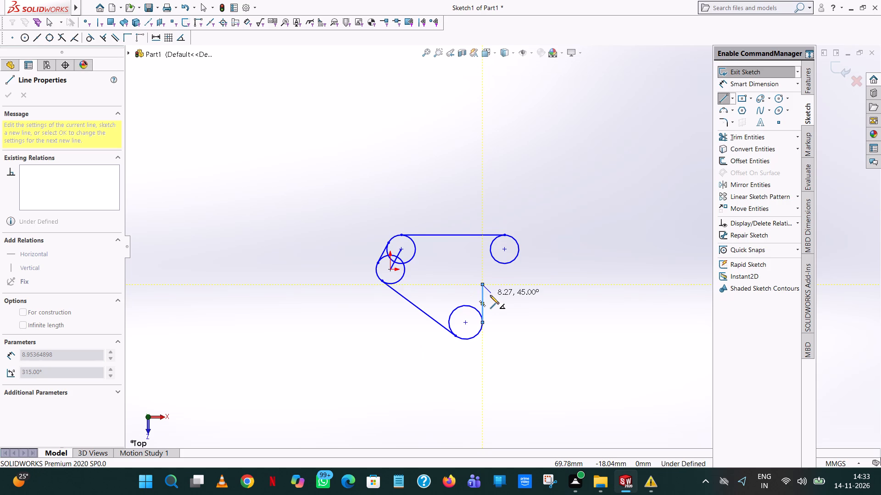
right_click(490, 295)
left_click(515, 308)
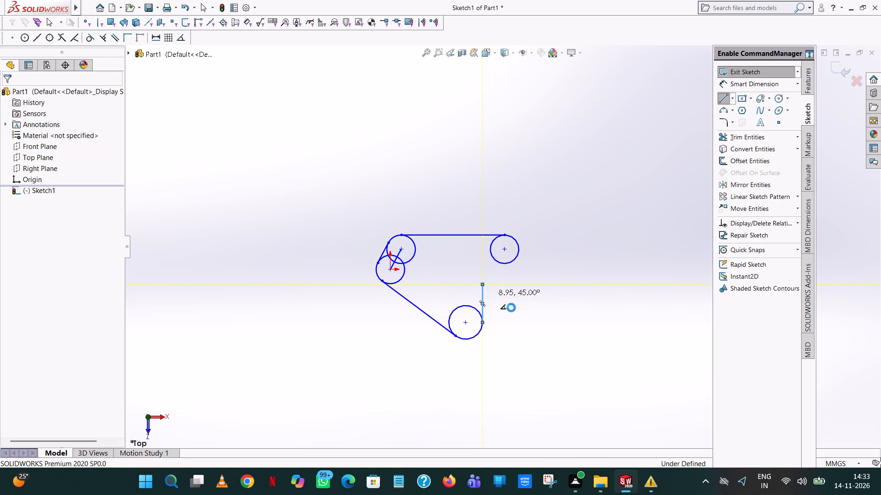
Set the length of the vertical line rising from the bottom circle to 17 mm.
left_click(480, 296)
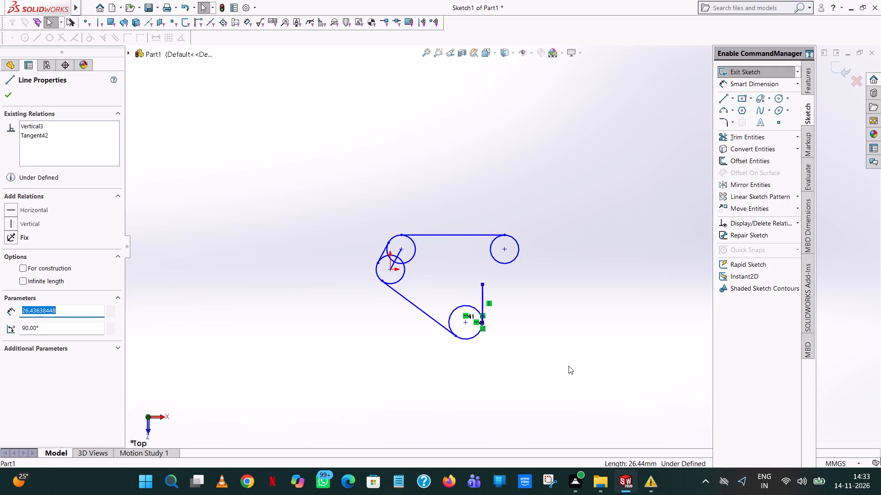
type("17")
key("Return")
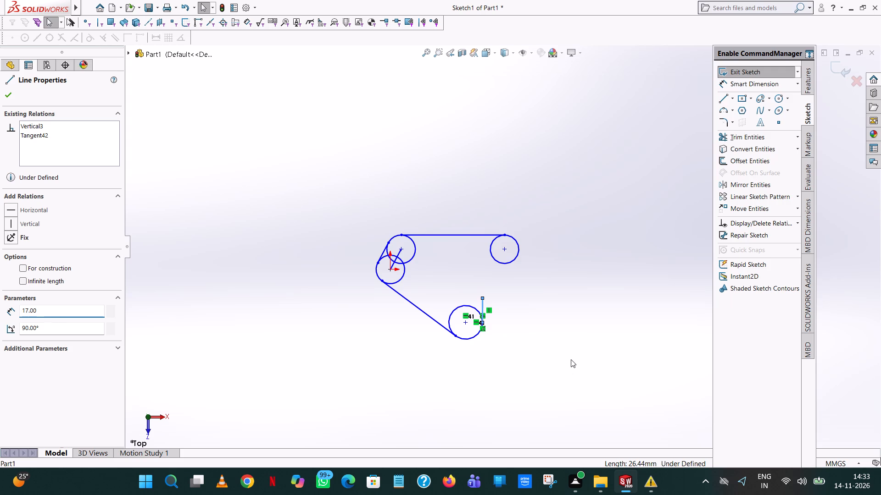
left_click(560, 197)
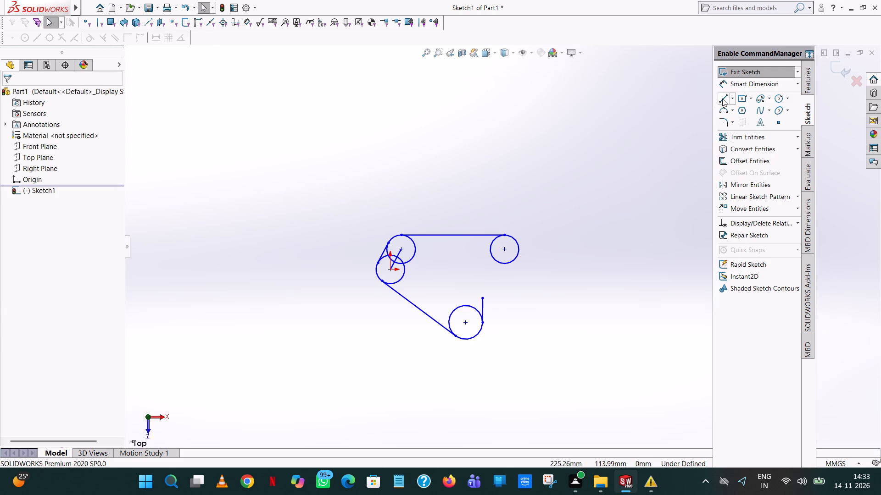
Sketch a horizontal line from the vertical line's upper end and a vertical line about 24 mm long up to the right-hand circle's lowest point.
left_click(723, 98)
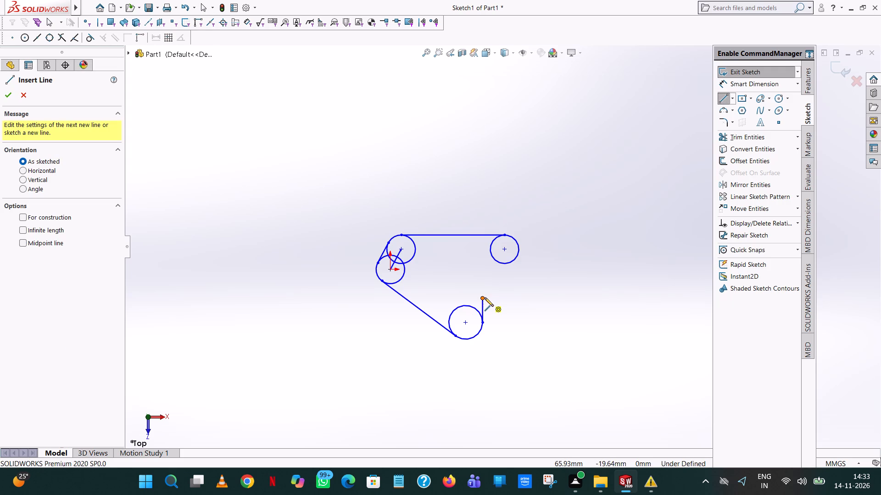
left_click(481, 297)
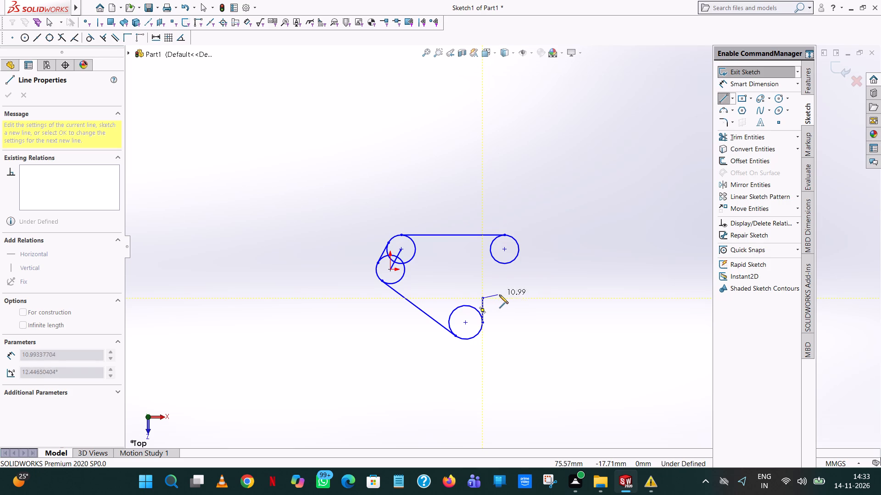
left_click(504, 297)
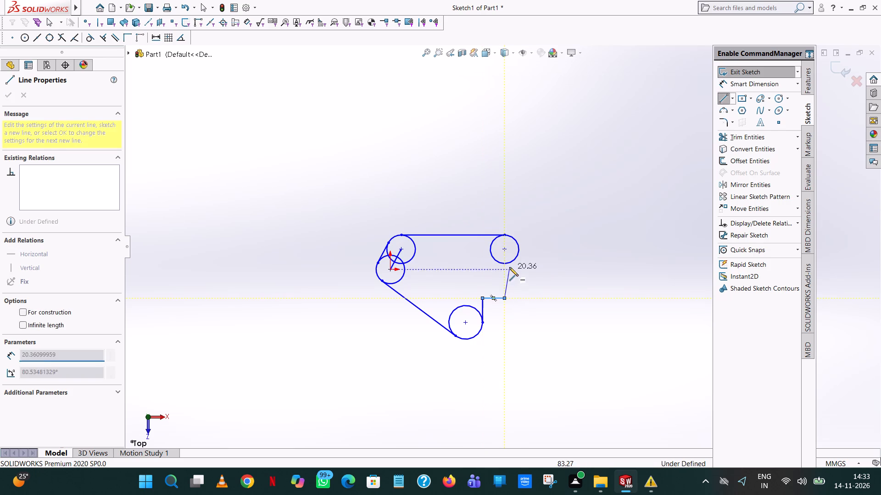
left_click(505, 263)
right_click(505, 263)
left_click(528, 272)
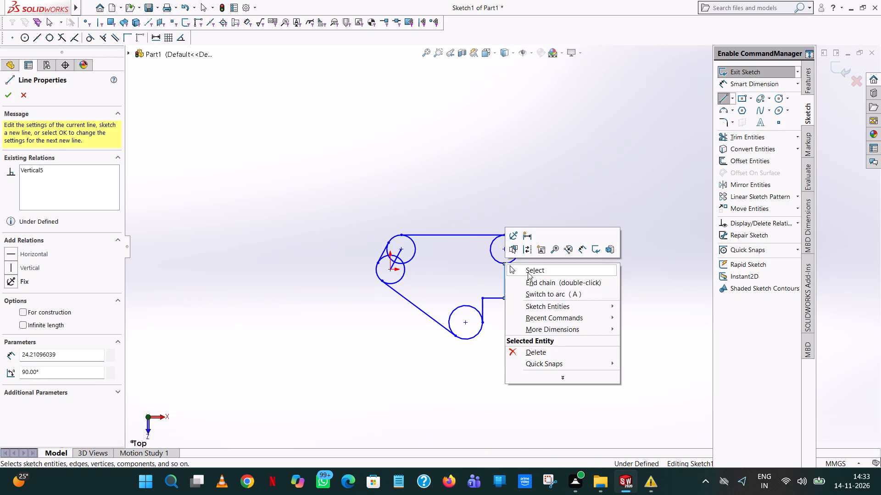
Trim away the inner arcs of all four circles and the line joining the two left-hand centres, leaving only the closed outline.
left_click(730, 137)
left_click(493, 253)
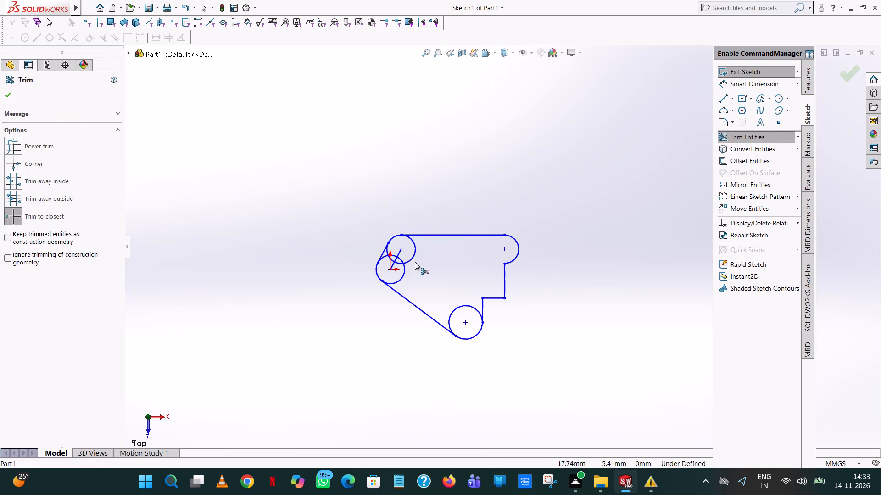
left_click(410, 257)
left_click(400, 253)
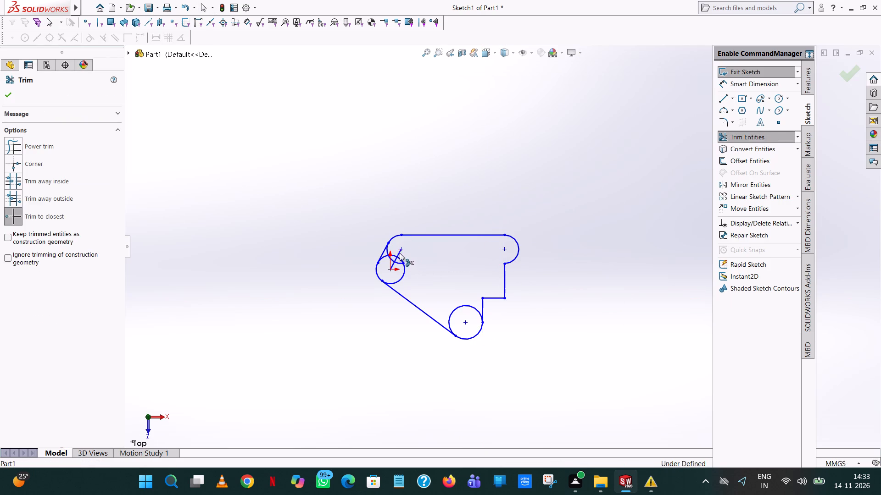
left_click(396, 259)
left_click(397, 260)
double_click(400, 258)
left_click(398, 261)
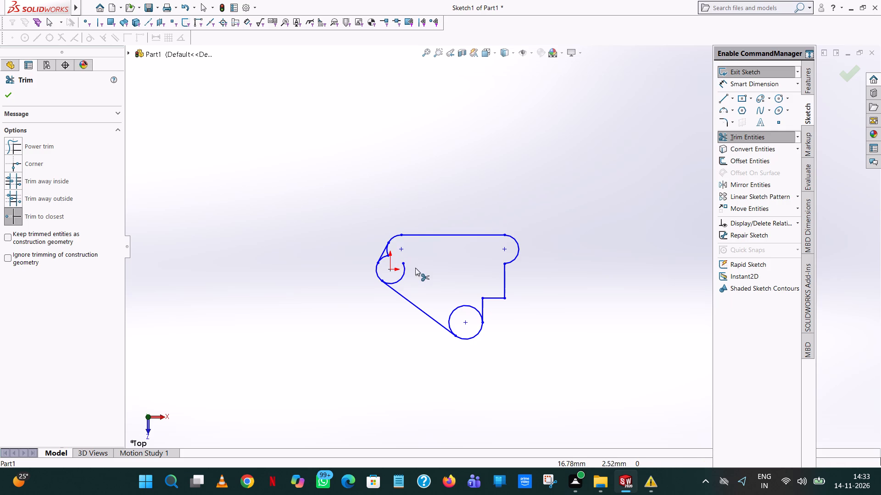
left_click(404, 273)
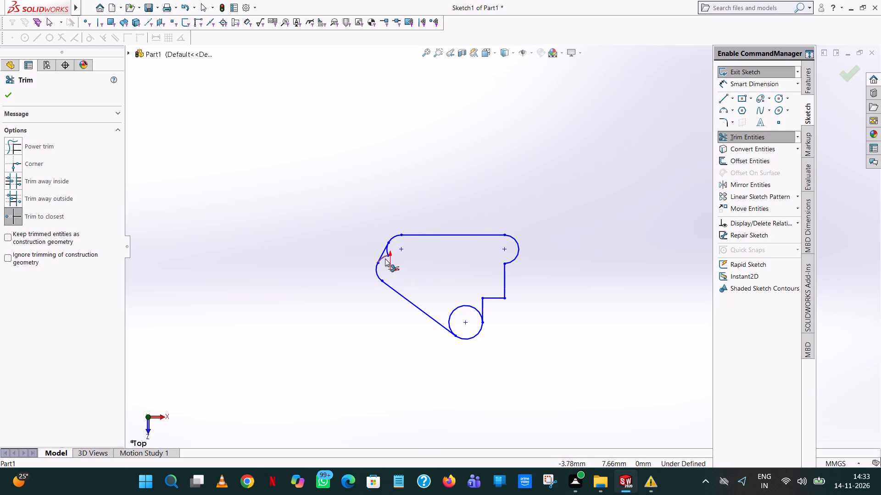
left_click(385, 258)
left_click(388, 256)
left_click(462, 307)
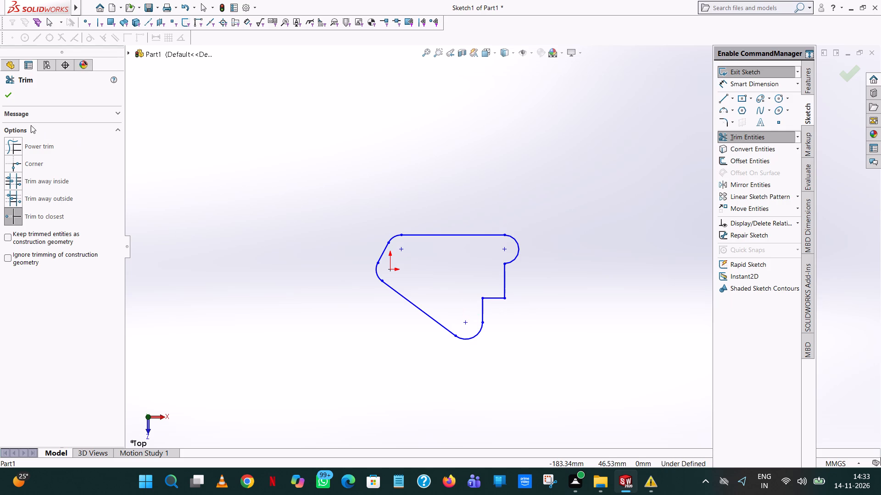
left_click(5, 98)
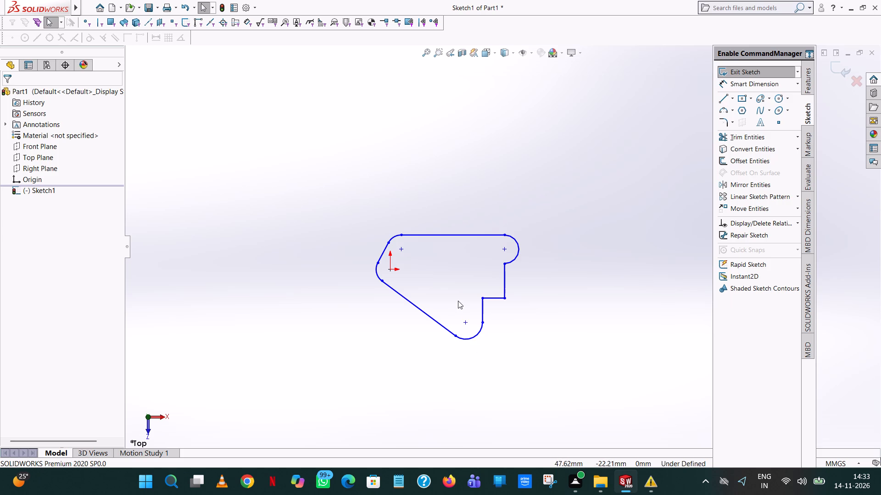
Dimension the radius of the right-hand arc, keeping its current value.
scroll(551, 270, "down", 1)
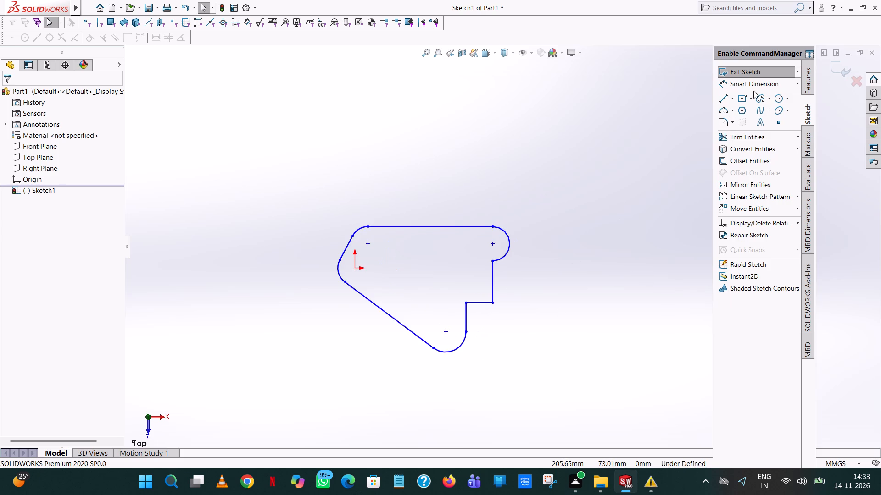
left_click(756, 86)
left_click(507, 230)
left_click(505, 231)
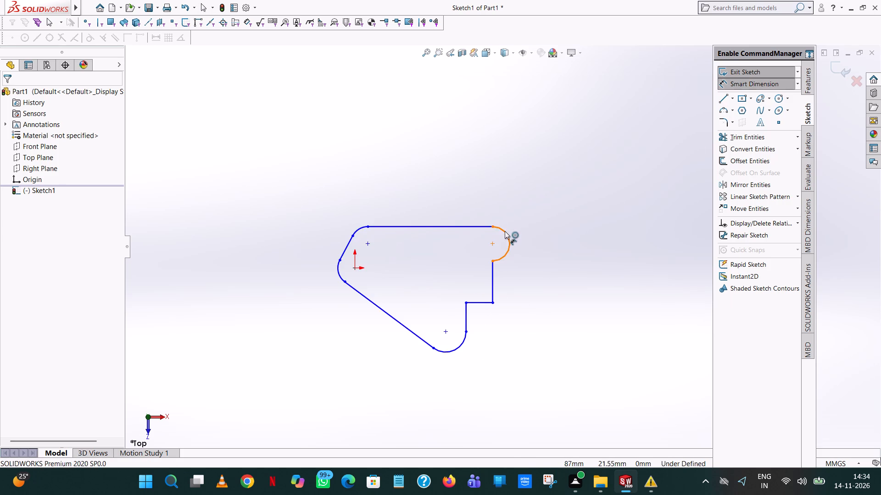
left_click(600, 179)
left_click(563, 162)
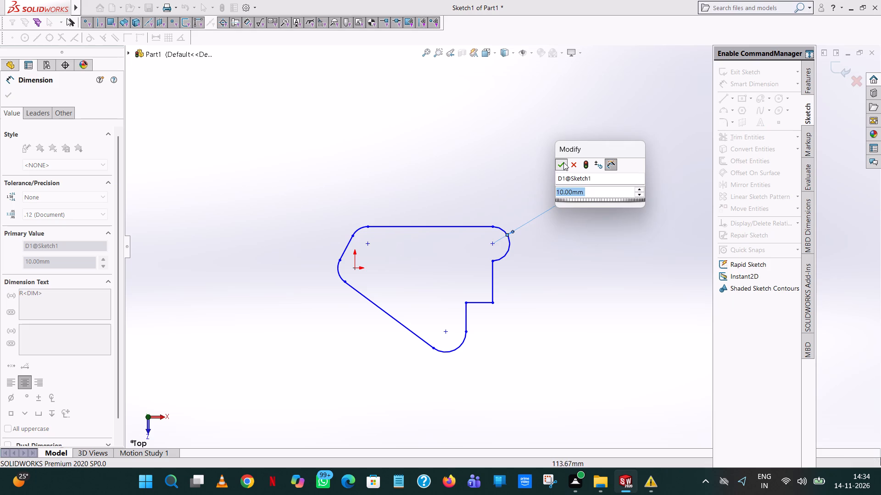
left_click(552, 139)
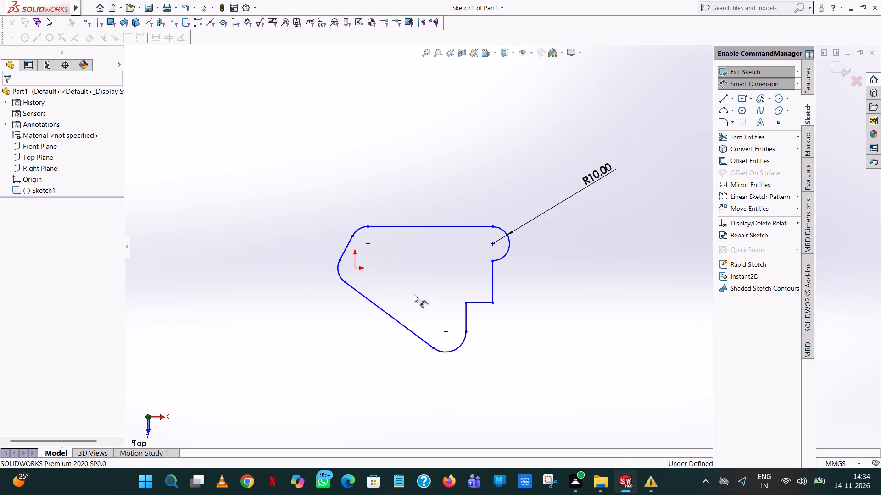
Dimension the radius of the left-hand arc centred on the origin, keeping its current value.
left_click(338, 278)
left_click(243, 299)
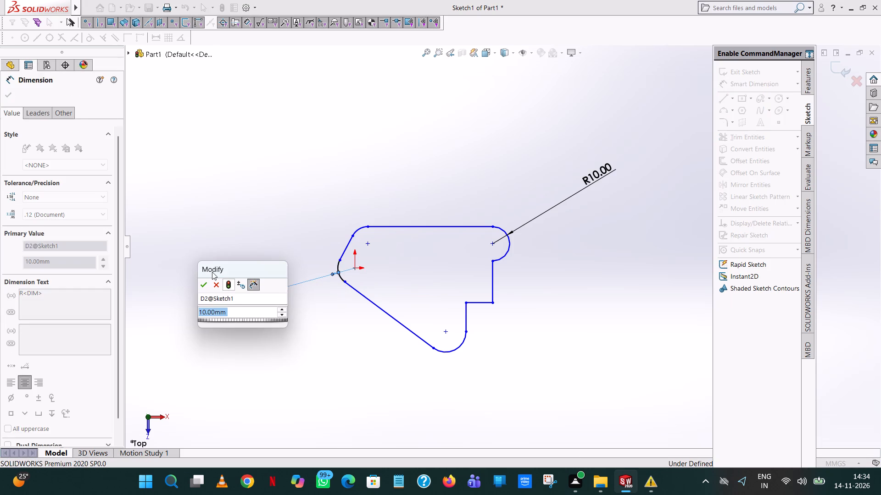
left_click(207, 281)
left_click(243, 204)
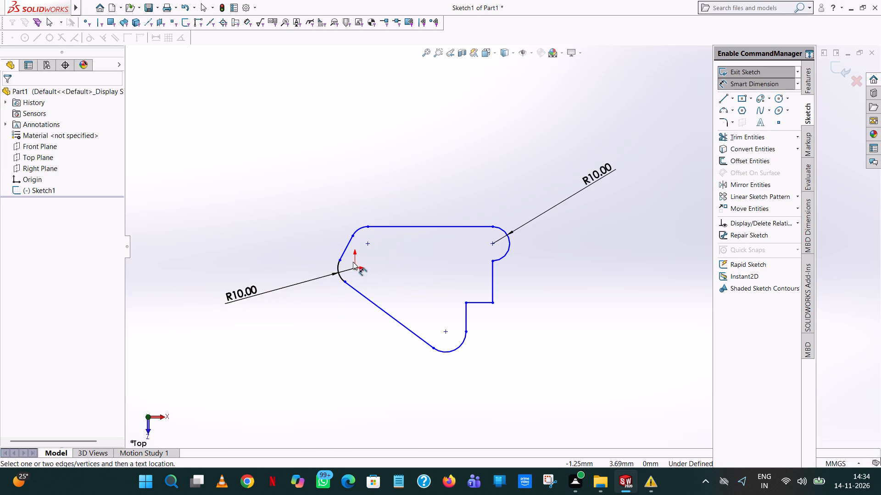
Dimension the horizontal distance between the origin and the upper-left arc's centre, keeping its current value.
left_click(354, 268)
left_click(367, 245)
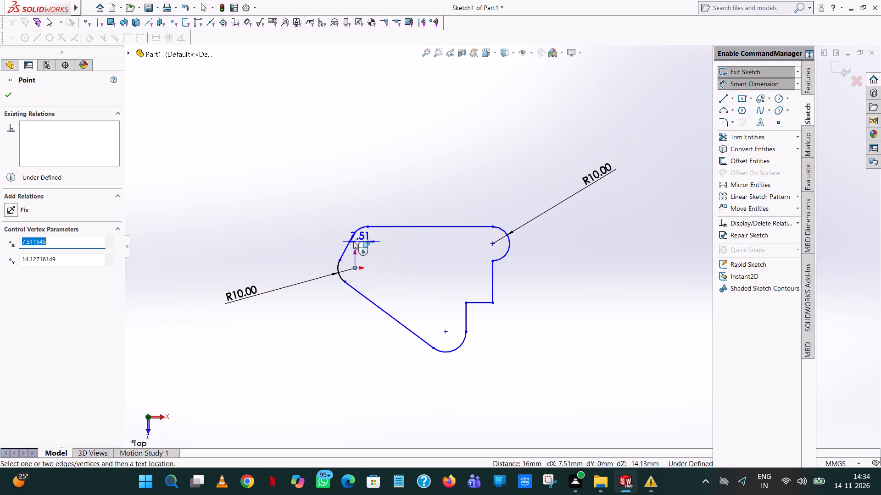
left_click(362, 203)
left_click(319, 185)
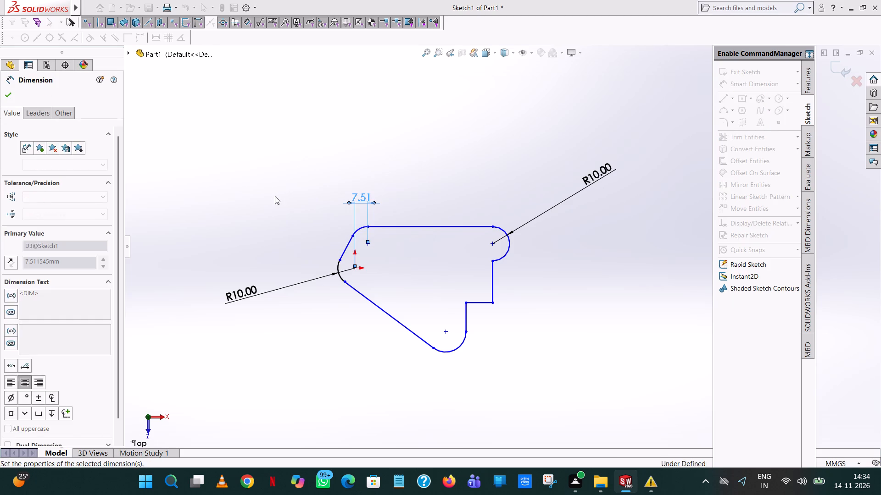
left_click(275, 196)
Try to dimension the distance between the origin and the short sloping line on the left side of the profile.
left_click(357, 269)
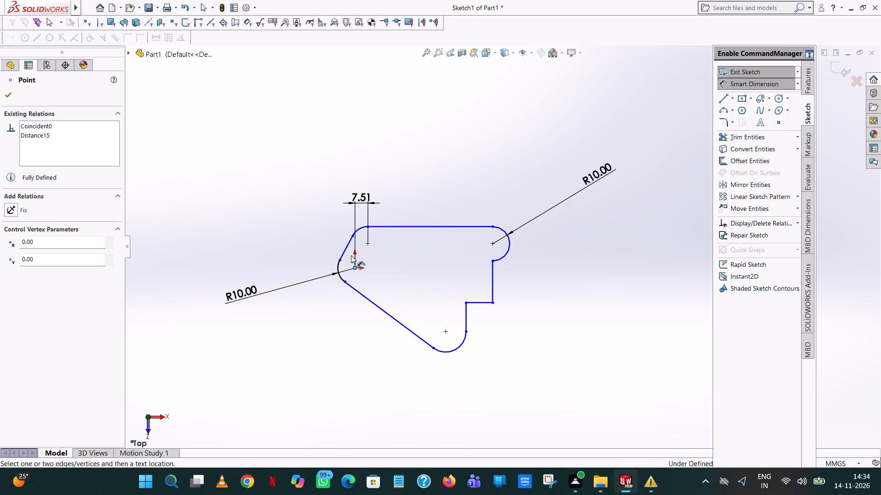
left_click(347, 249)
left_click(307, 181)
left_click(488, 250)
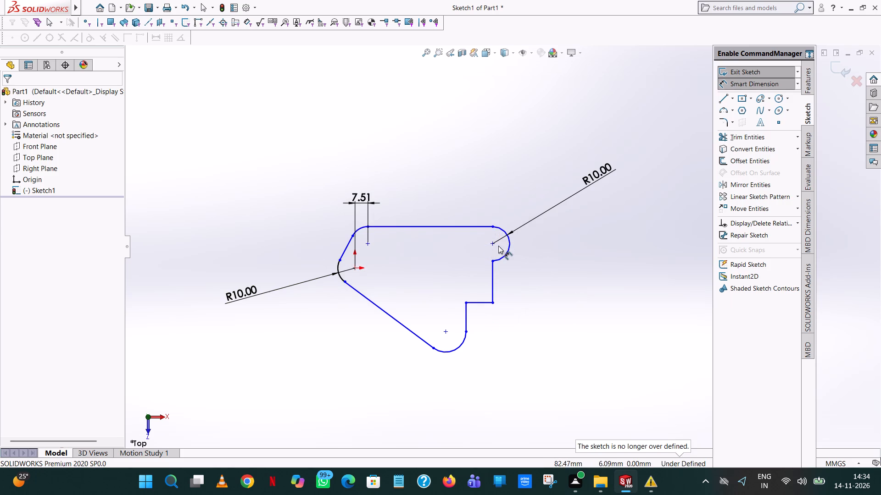
Dimension the vertical distance between the origin and the right-hand arc's centre, keeping its current value.
left_click(494, 244)
left_click(357, 266)
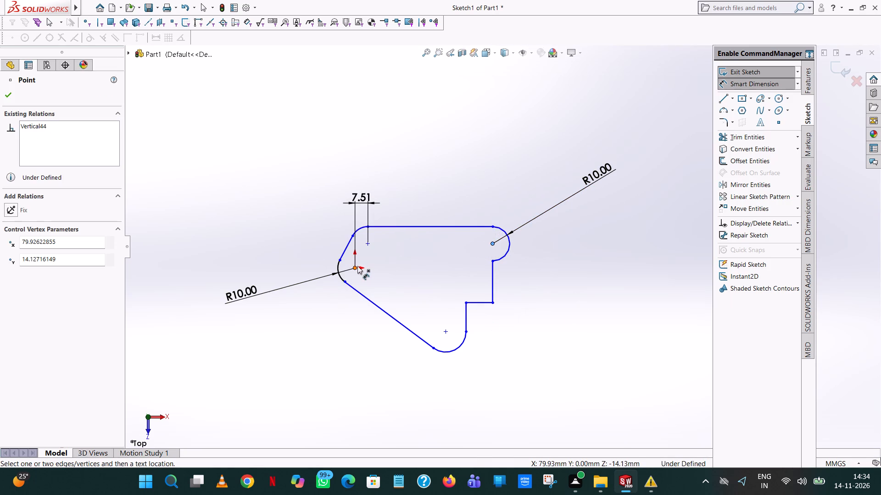
left_click(568, 252)
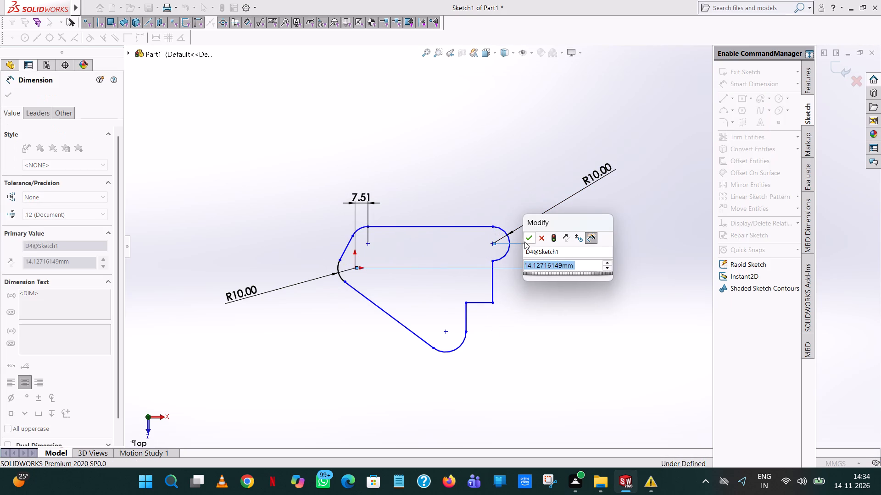
left_click(524, 239)
left_click(523, 201)
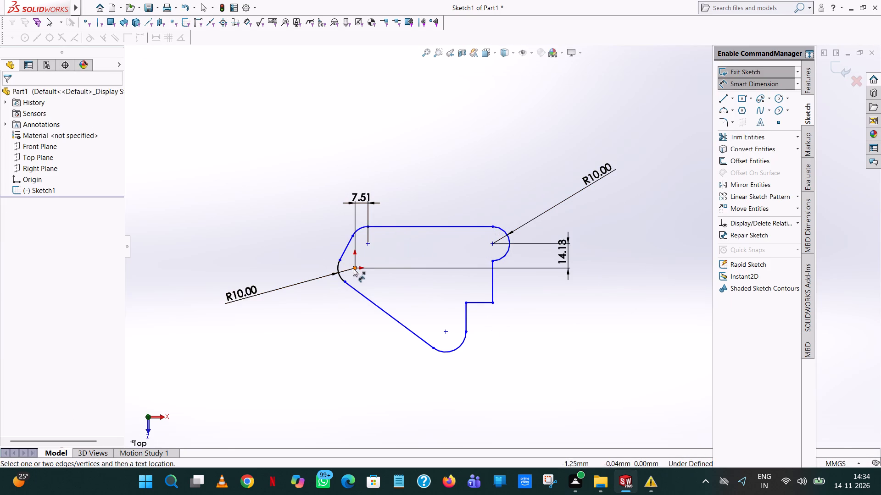
Dimension the aligned distance between the origin and the right-hand arc's centre, keeping its current value.
left_click(353, 269)
left_click(490, 244)
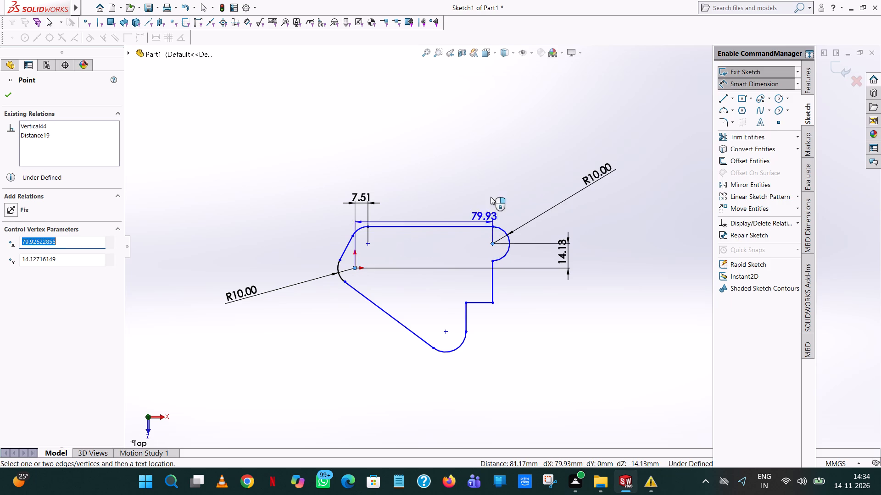
left_click(496, 186)
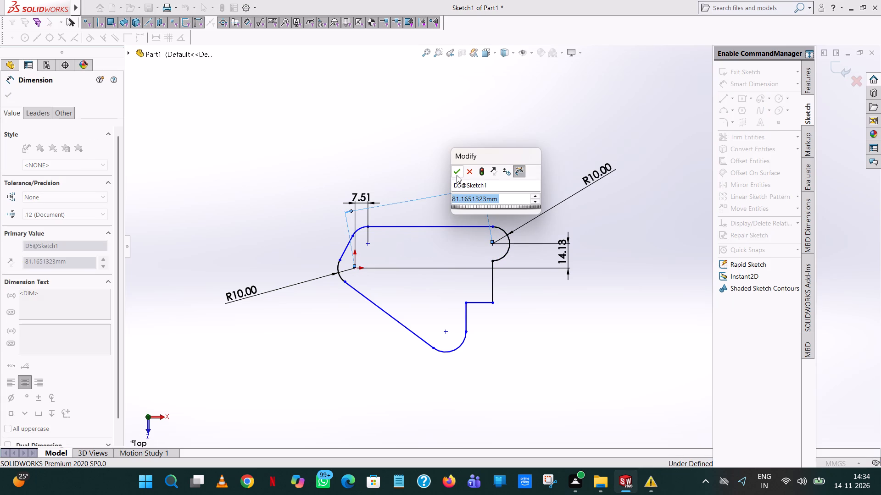
left_click(457, 175)
left_click(446, 165)
Dimension the length of the profile's top horizontal line, keeping its current value.
left_click(433, 225)
left_click(453, 176)
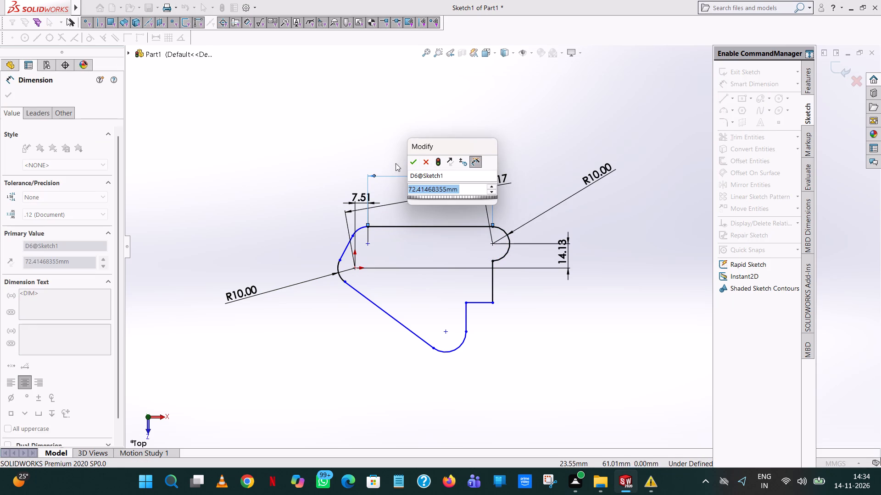
double_click(415, 165)
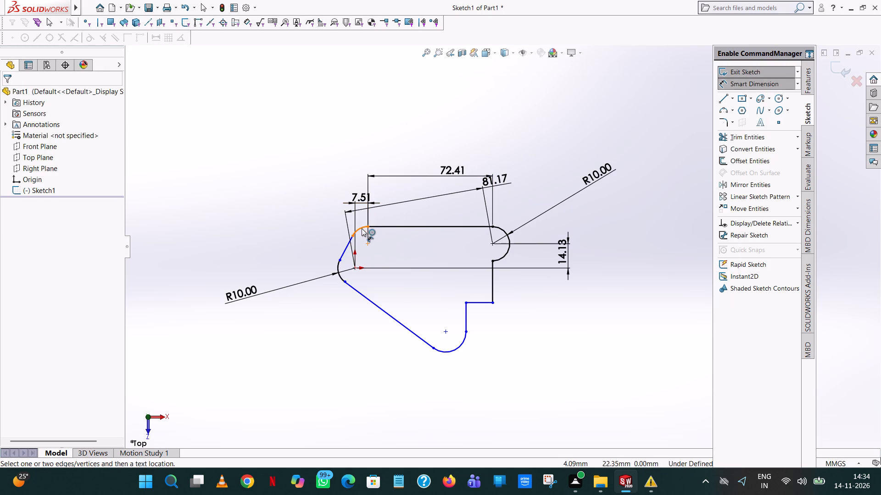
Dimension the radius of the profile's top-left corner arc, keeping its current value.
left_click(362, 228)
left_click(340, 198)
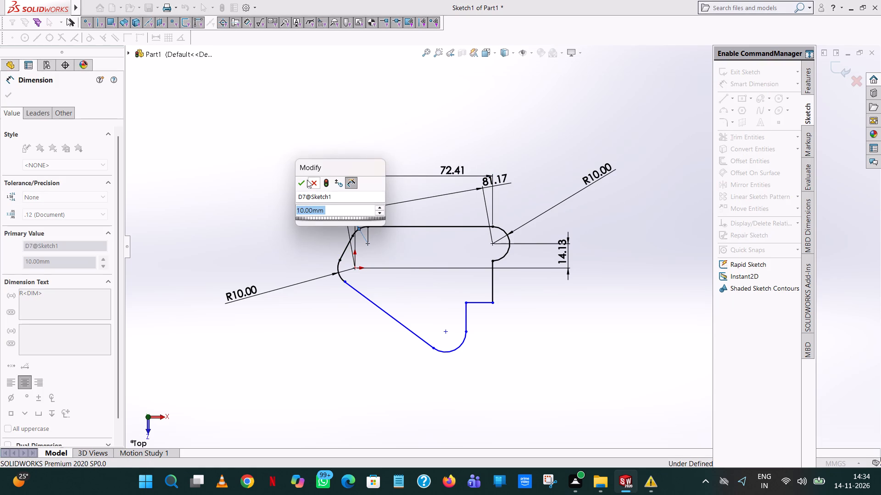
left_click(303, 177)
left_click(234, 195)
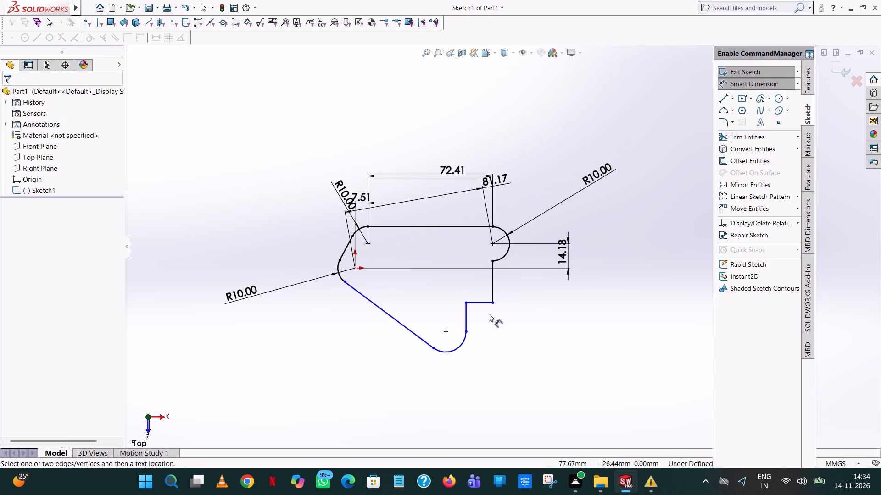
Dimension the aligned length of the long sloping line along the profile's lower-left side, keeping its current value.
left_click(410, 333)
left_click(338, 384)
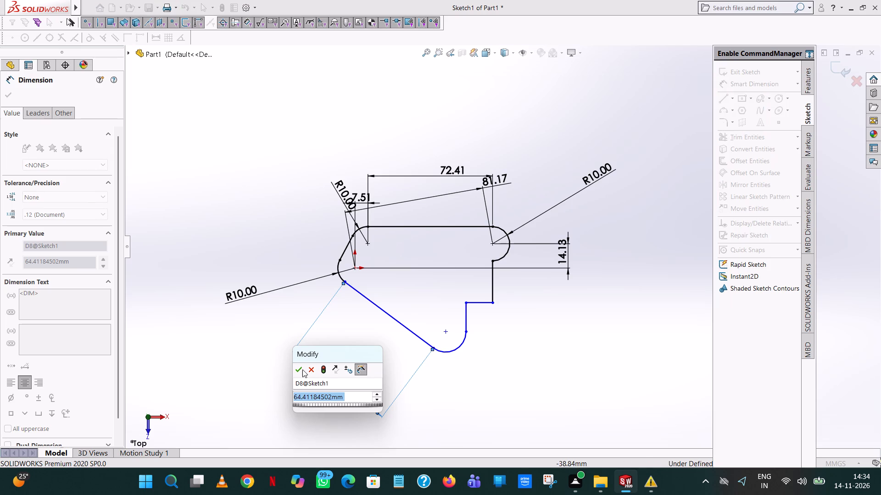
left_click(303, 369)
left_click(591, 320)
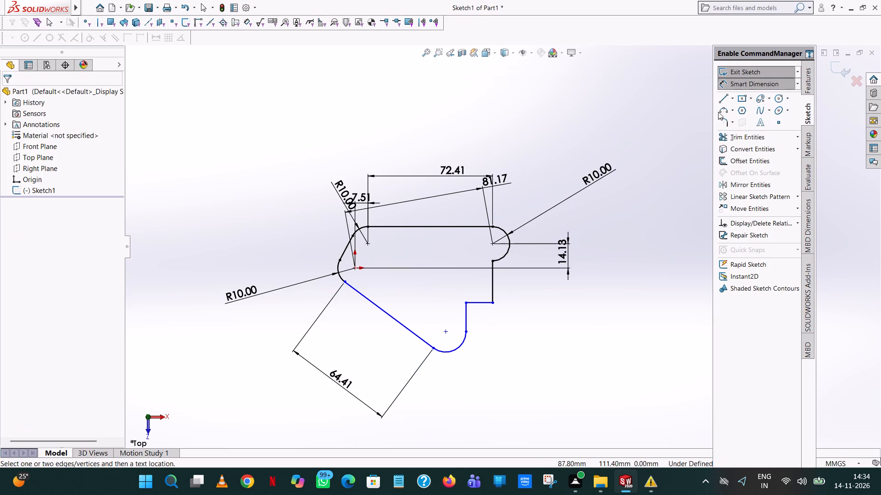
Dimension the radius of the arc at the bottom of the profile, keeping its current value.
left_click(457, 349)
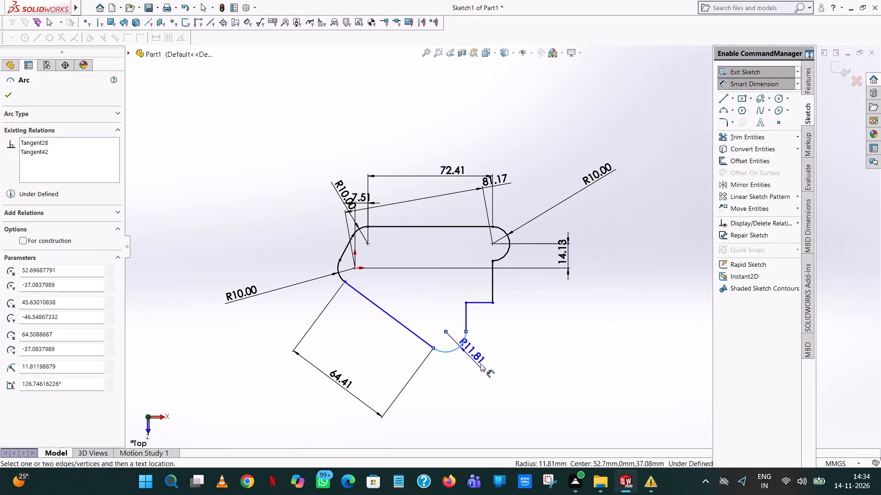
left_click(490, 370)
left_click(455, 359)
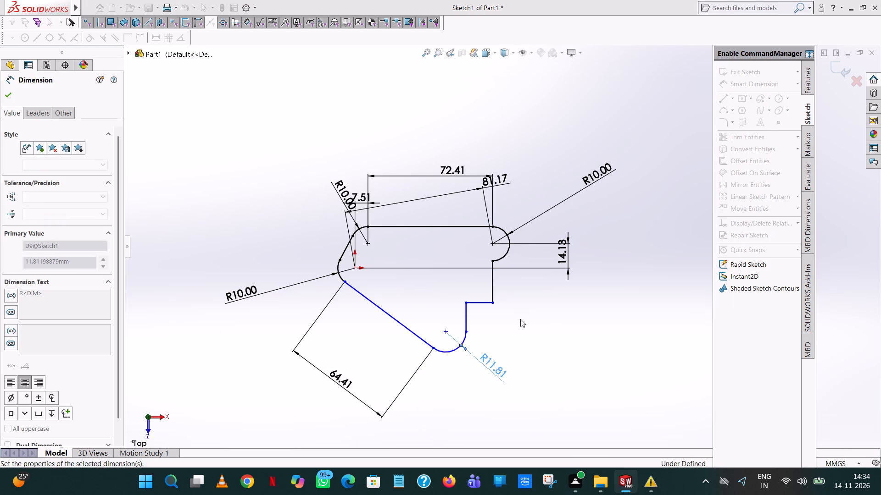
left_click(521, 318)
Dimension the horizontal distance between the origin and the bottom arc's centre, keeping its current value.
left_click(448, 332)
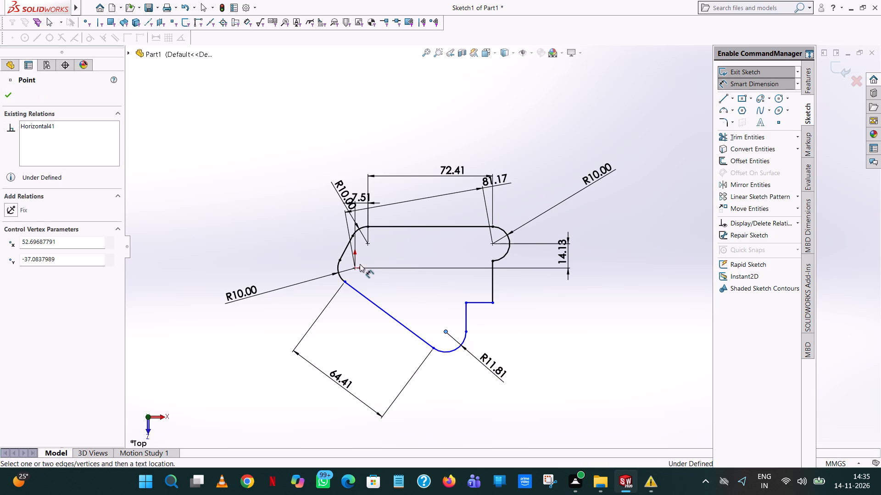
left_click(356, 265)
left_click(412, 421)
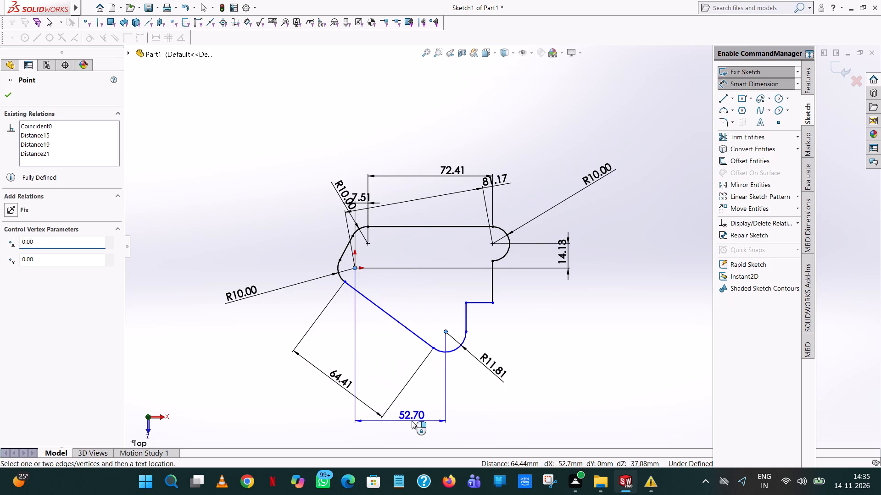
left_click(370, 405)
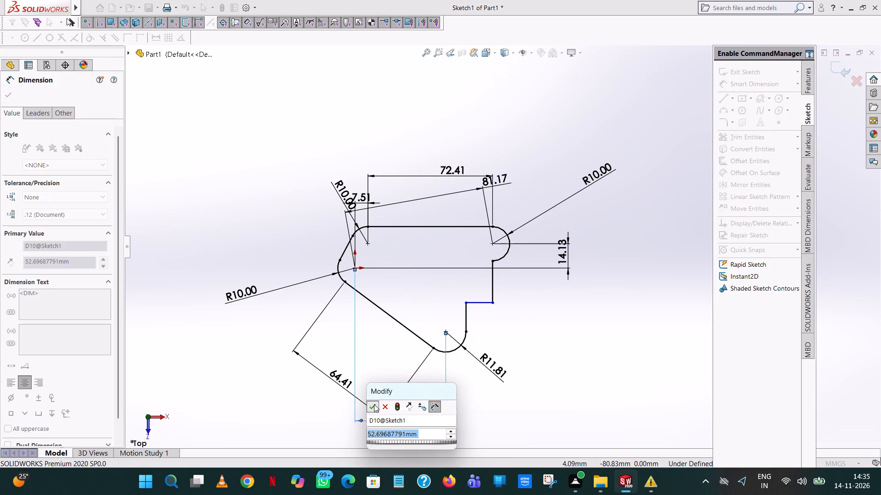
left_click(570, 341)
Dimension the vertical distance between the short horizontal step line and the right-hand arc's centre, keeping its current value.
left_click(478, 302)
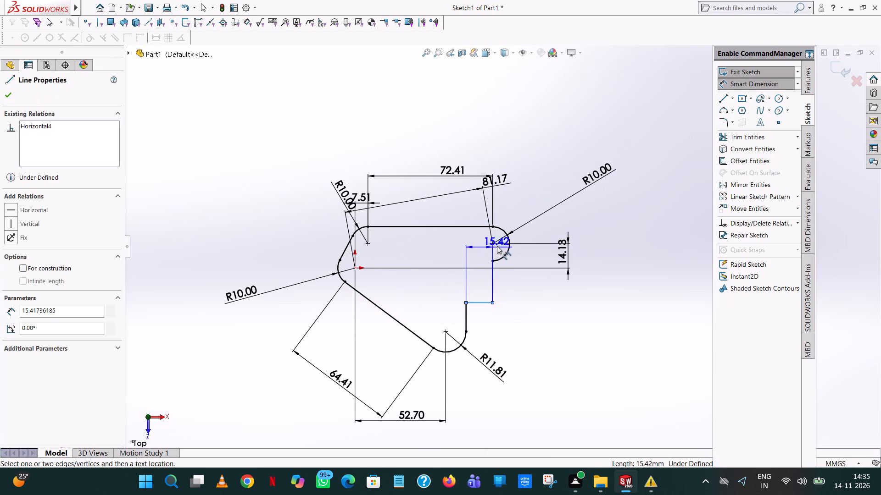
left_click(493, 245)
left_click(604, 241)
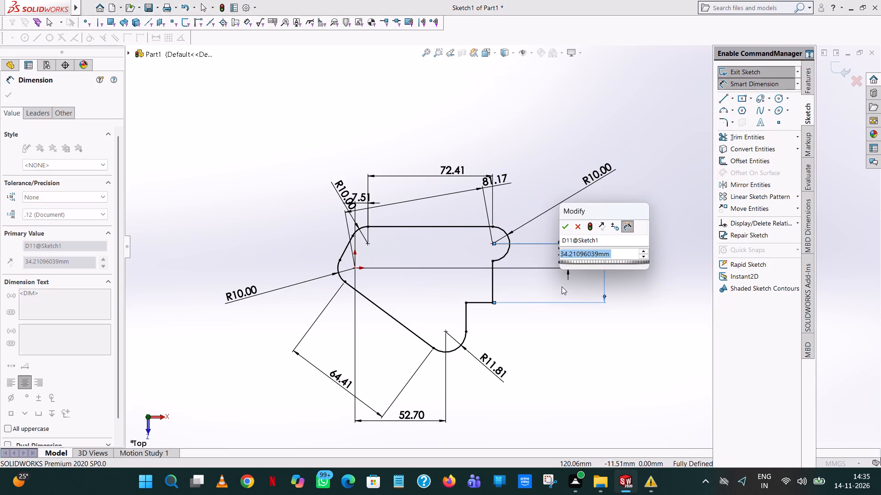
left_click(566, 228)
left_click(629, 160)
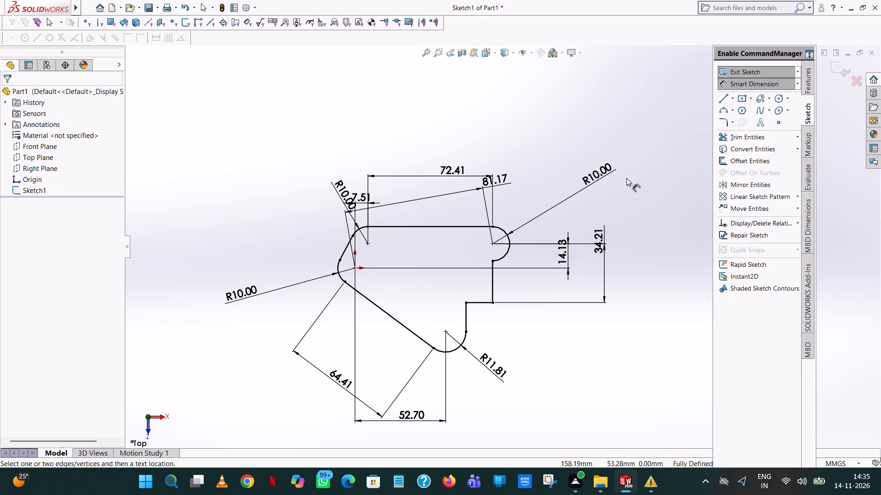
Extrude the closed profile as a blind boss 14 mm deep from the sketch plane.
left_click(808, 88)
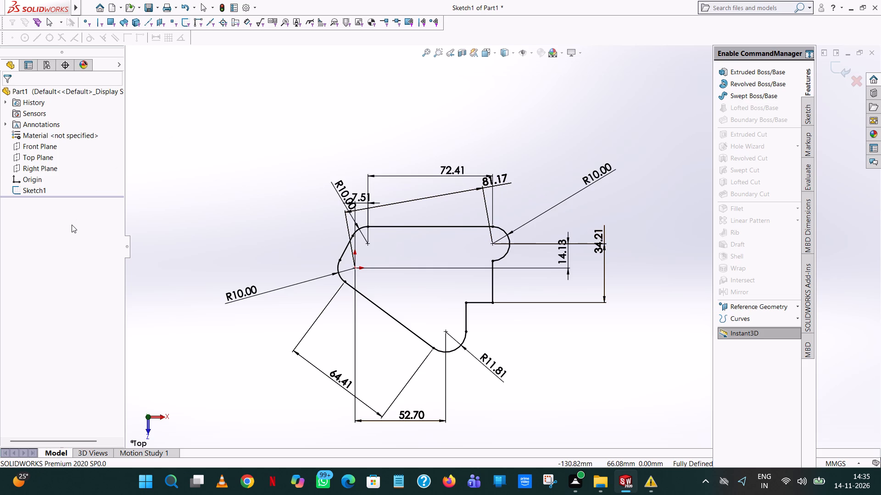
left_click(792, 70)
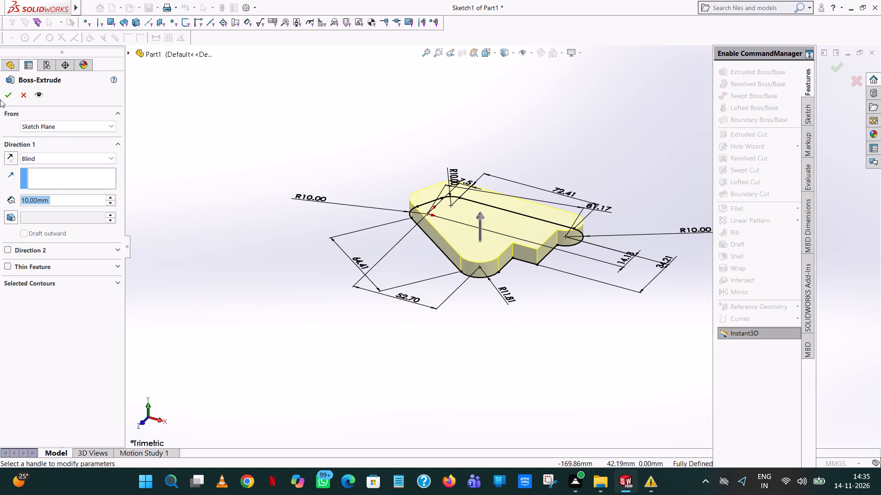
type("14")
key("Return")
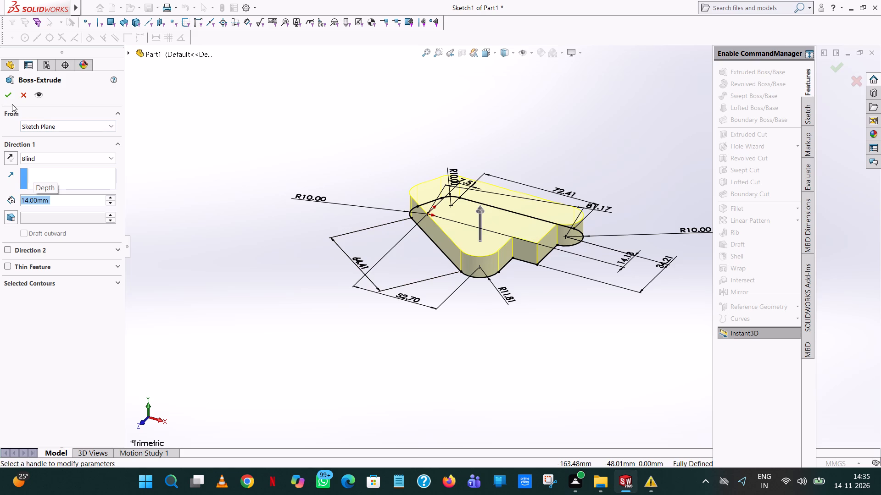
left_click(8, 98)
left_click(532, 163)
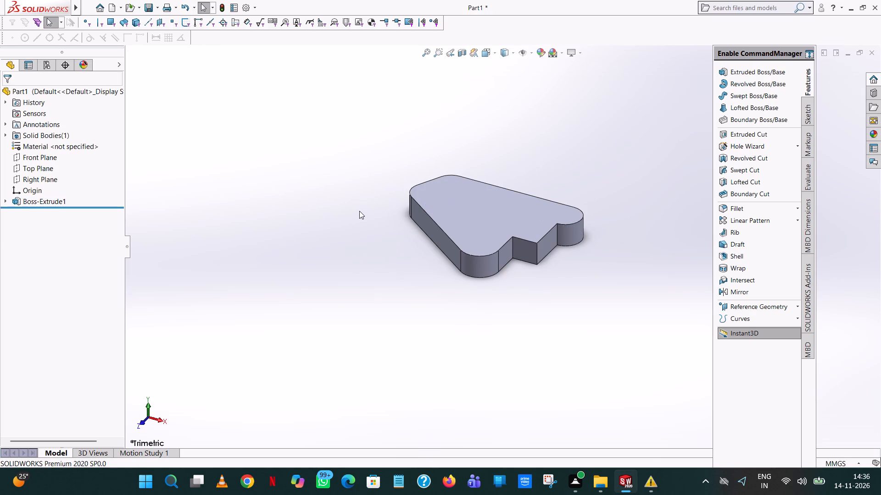
Examine the extruded plate's top, bottom and side faces from several angles and at close range.
middle_click_drag(362, 211, 524, 370)
scroll(406, 450, "up", 1)
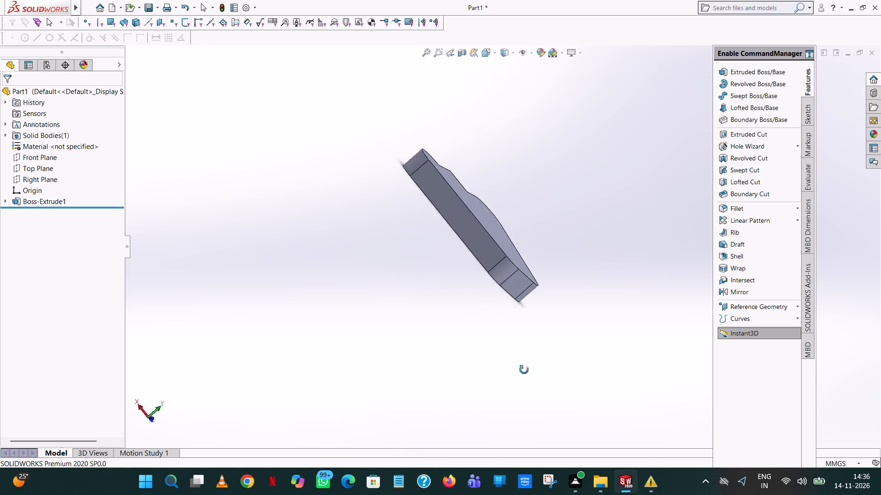
middle_click_drag(524, 370, 459, 459)
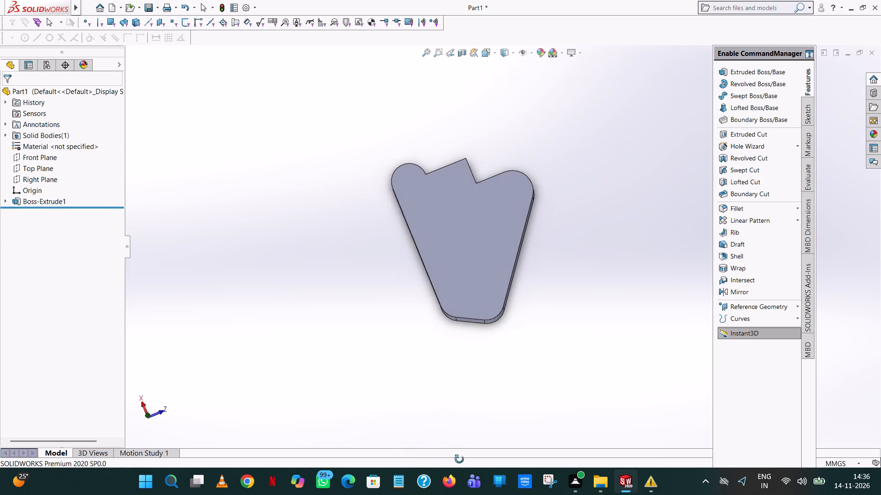
middle_click_drag(459, 459, 466, 412)
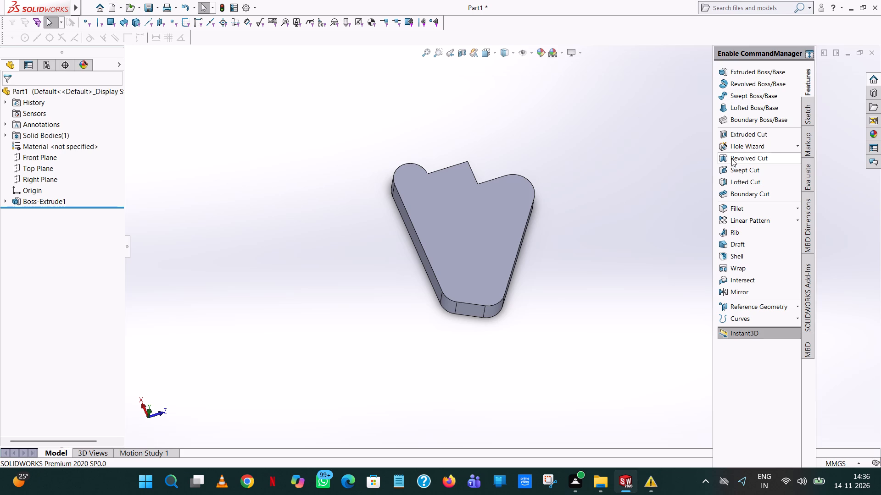
scroll(523, 199, "up", 1)
scroll(523, 197, "down", 1)
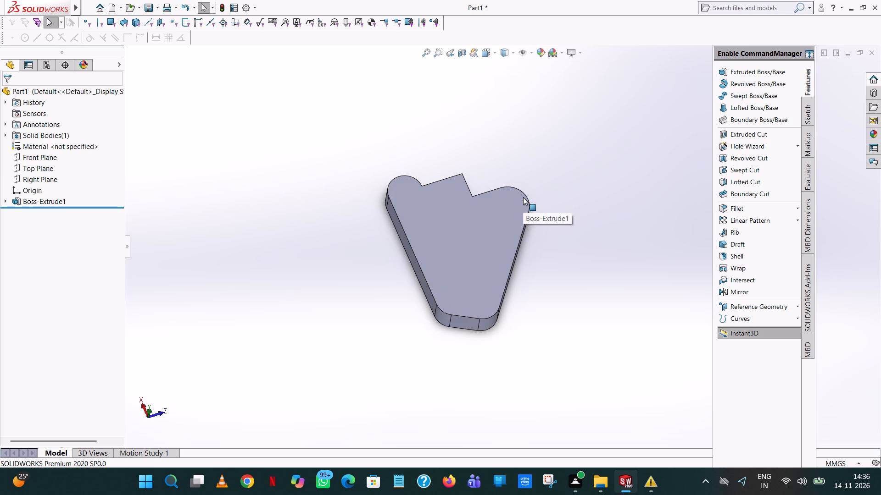
middle_click_drag(523, 199, 513, 310)
scroll(523, 199, "up", 1)
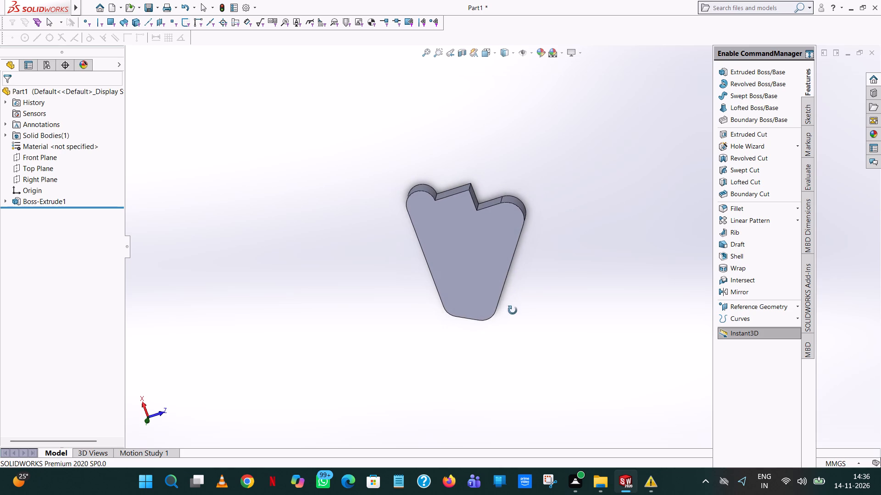
middle_click_drag(513, 310, 513, 314)
scroll(486, 209, "down", 13)
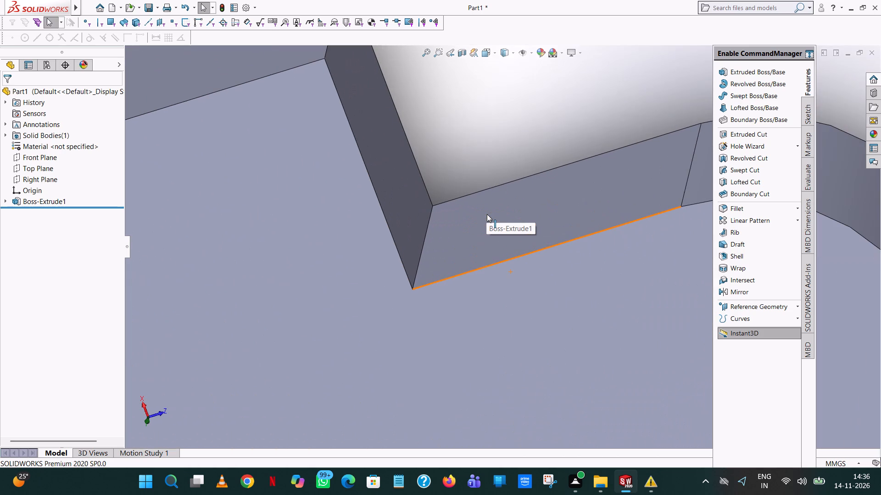
scroll(487, 214, "up", 8)
scroll(496, 211, "up", 15)
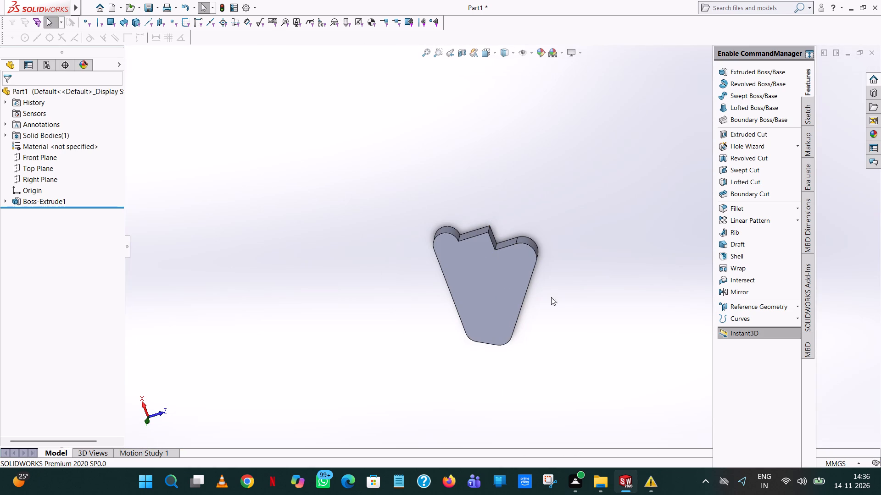
scroll(463, 325, "down", 1)
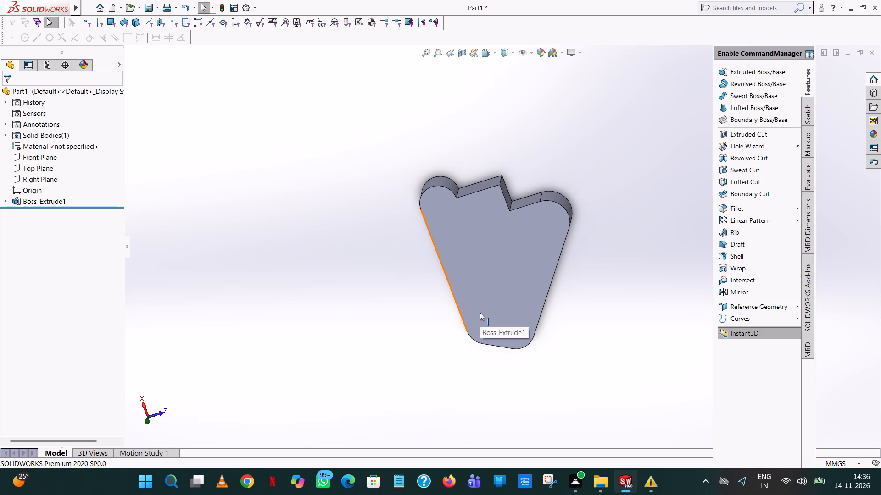
scroll(480, 312, "down", 1)
middle_click_drag(481, 309, 501, 227)
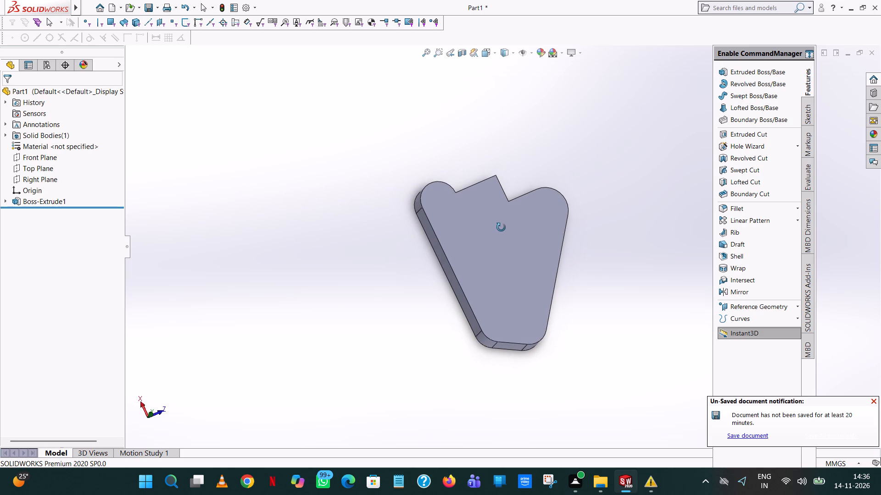
middle_click_drag(501, 227, 502, 227)
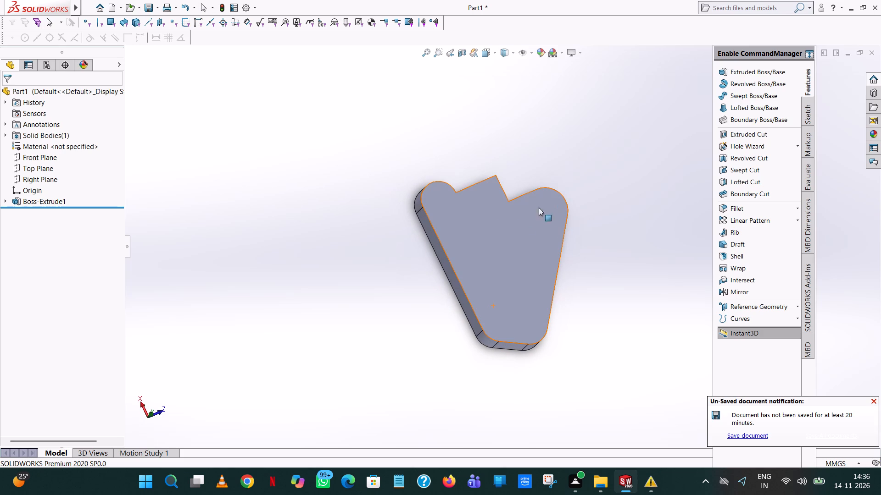
scroll(501, 297, "down", 1)
middle_click_drag(501, 297, 480, 324)
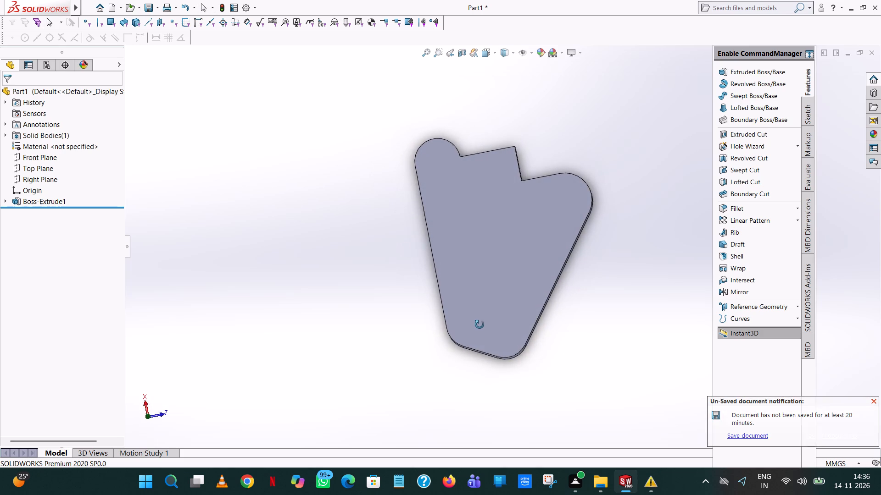
middle_click_drag(480, 324, 479, 243)
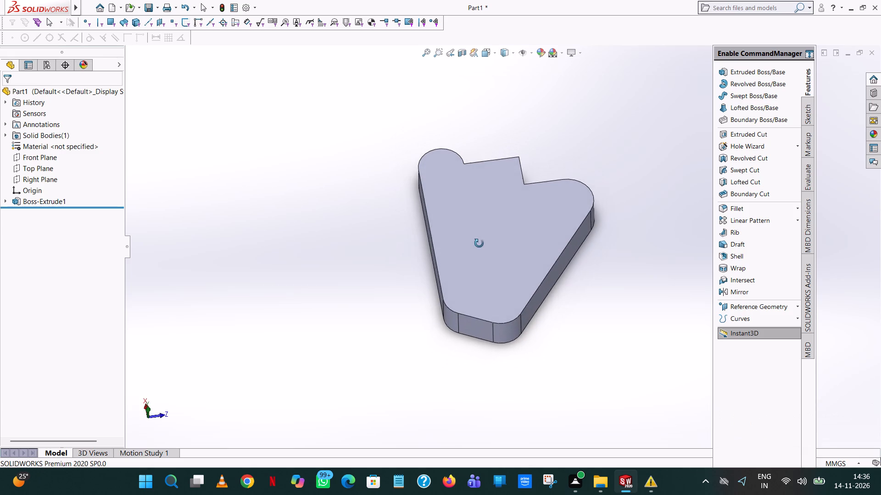
middle_click_drag(479, 243, 510, 365)
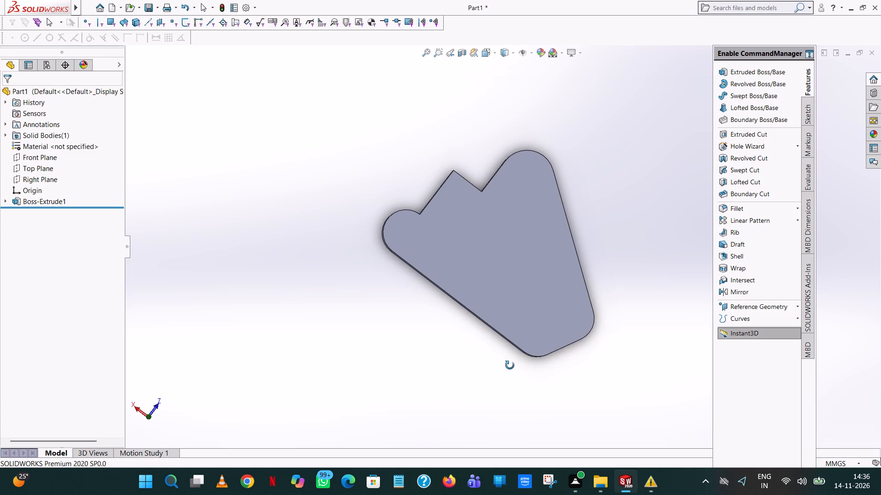
middle_click_drag(510, 365, 513, 376)
scroll(513, 376, "down", 1)
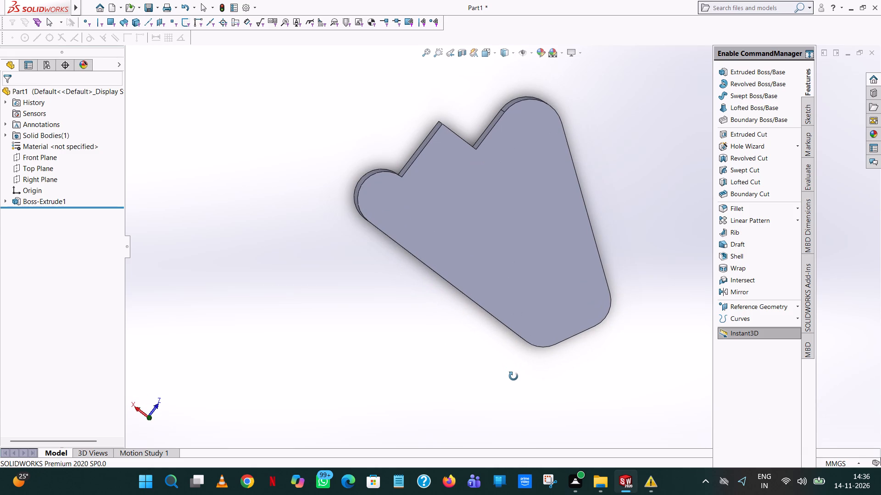
middle_click_drag(513, 376, 524, 358)
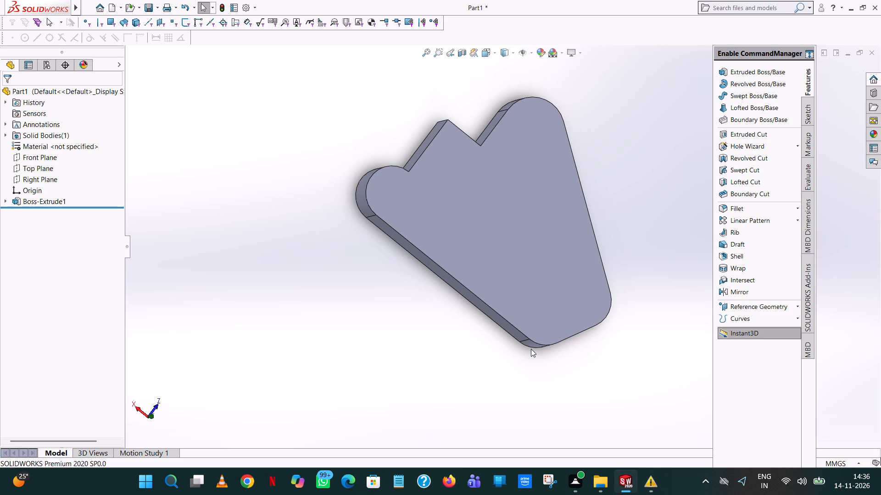
scroll(531, 348, "down", 4)
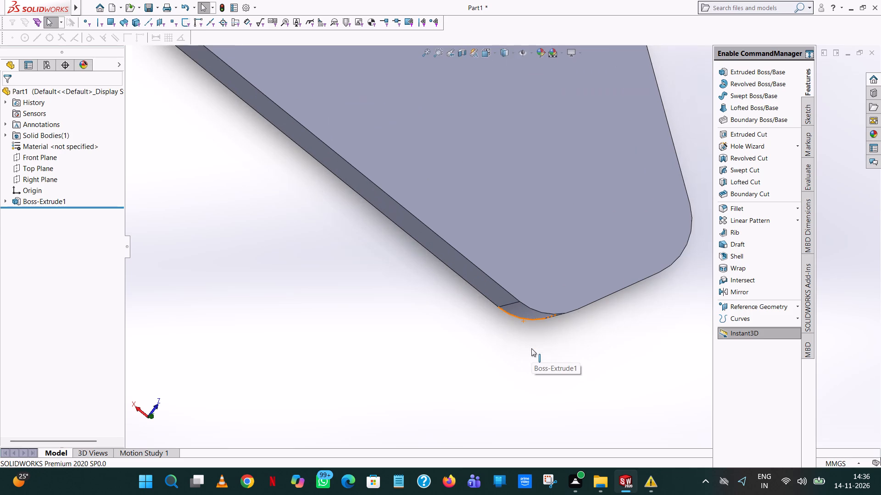
scroll(535, 341, "up", 9)
scroll(538, 338, "down", 5)
scroll(538, 338, "up", 8)
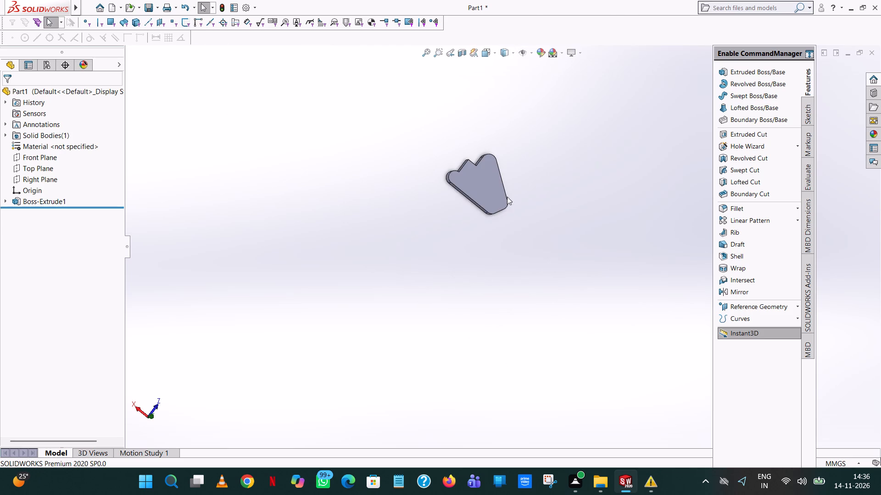
scroll(476, 152, "down", 6)
scroll(555, 308, "down", 2)
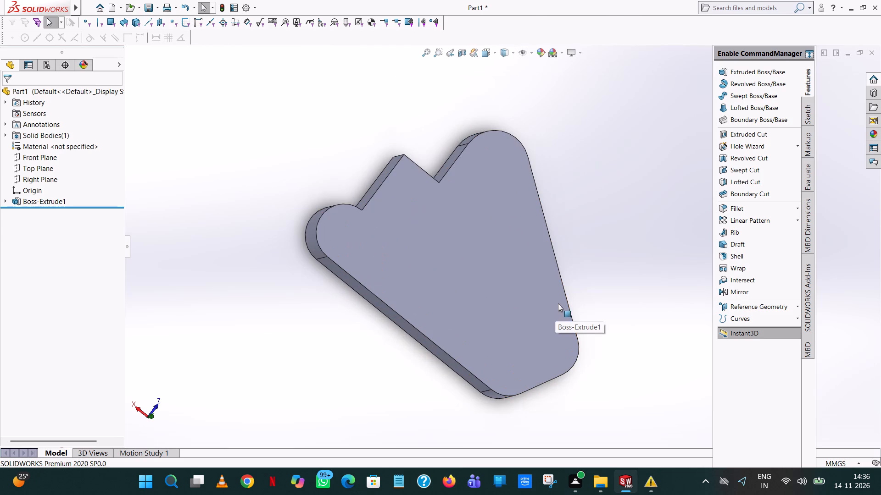
scroll(558, 303, "up", 2)
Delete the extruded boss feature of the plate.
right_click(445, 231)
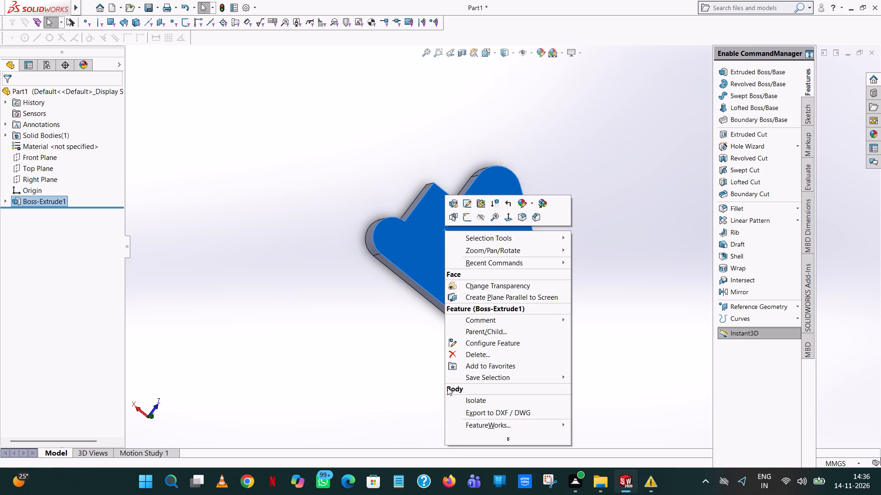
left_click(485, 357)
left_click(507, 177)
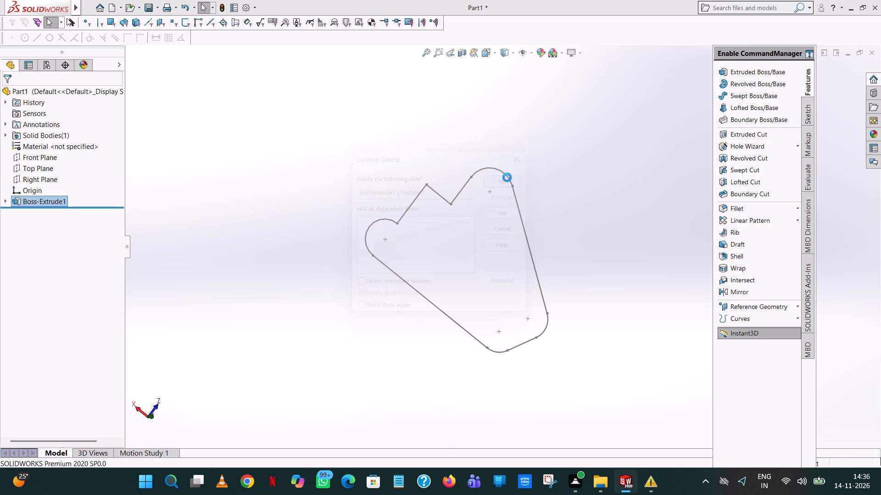
Delete Sketch1, the remaining profile sketch, from the part.
left_click(22, 195)
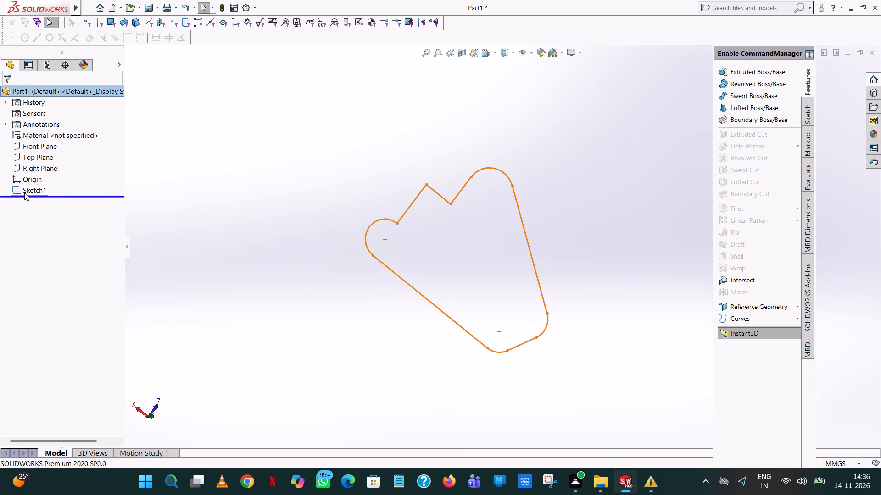
right_click(27, 189)
left_click(52, 253)
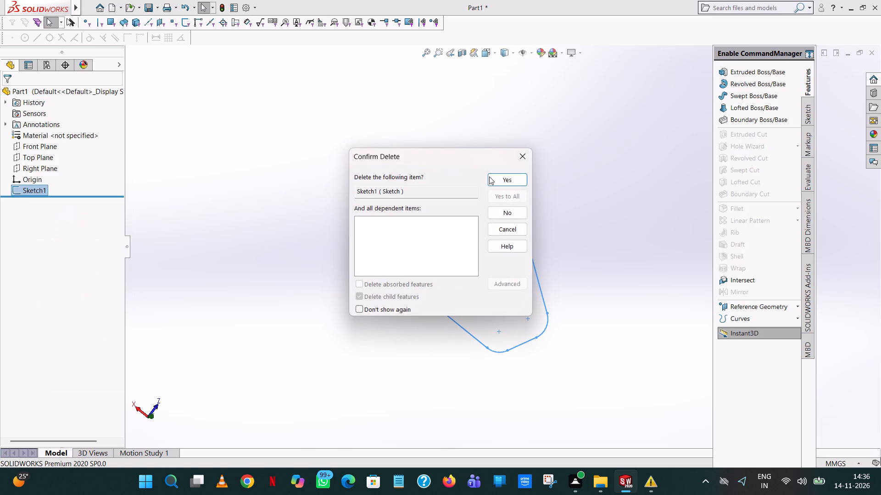
left_click(495, 177)
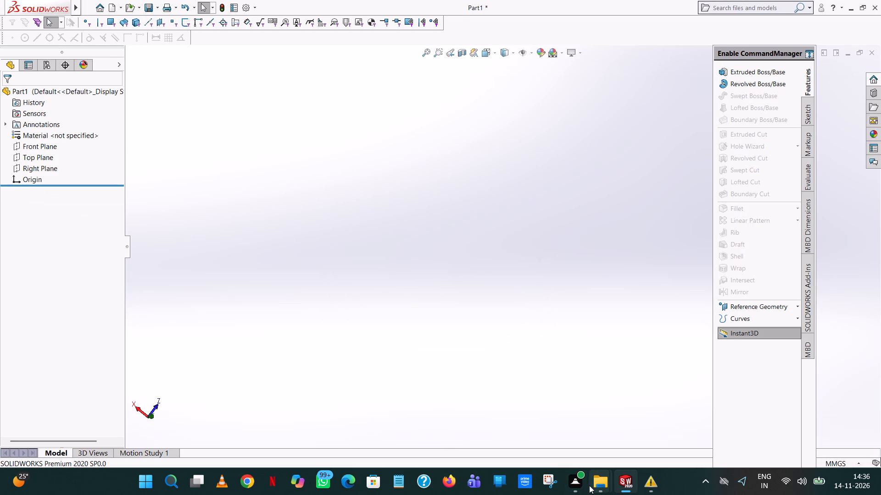
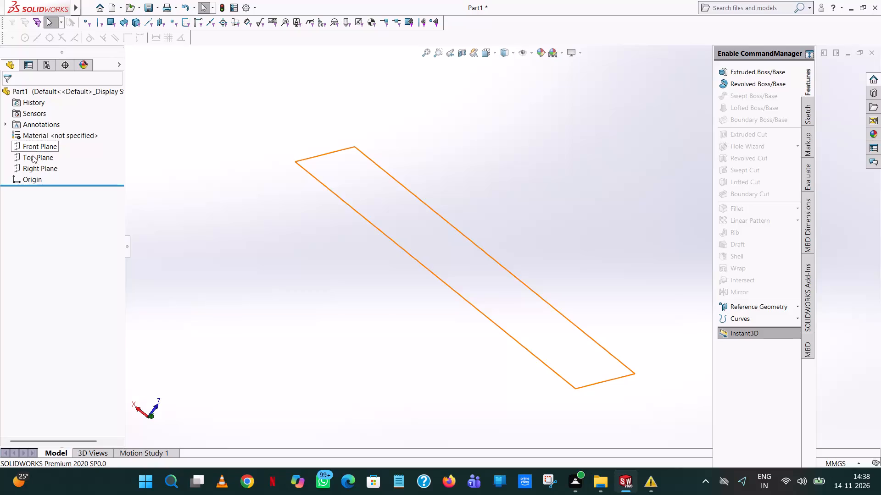
Start a sketch on the Top Plane and draw a horizontal line from the origin toward +X, 127/2 mm long.
left_click(33, 155)
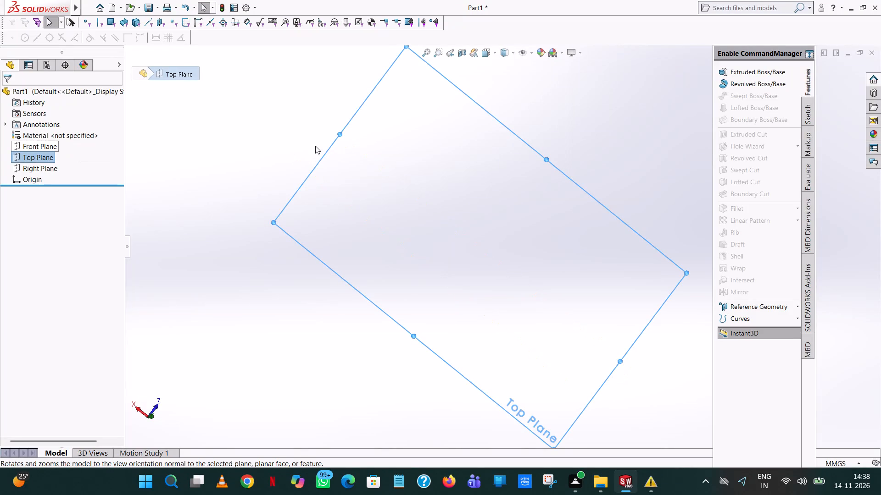
left_click(216, 107)
left_click(37, 158)
left_click(47, 146)
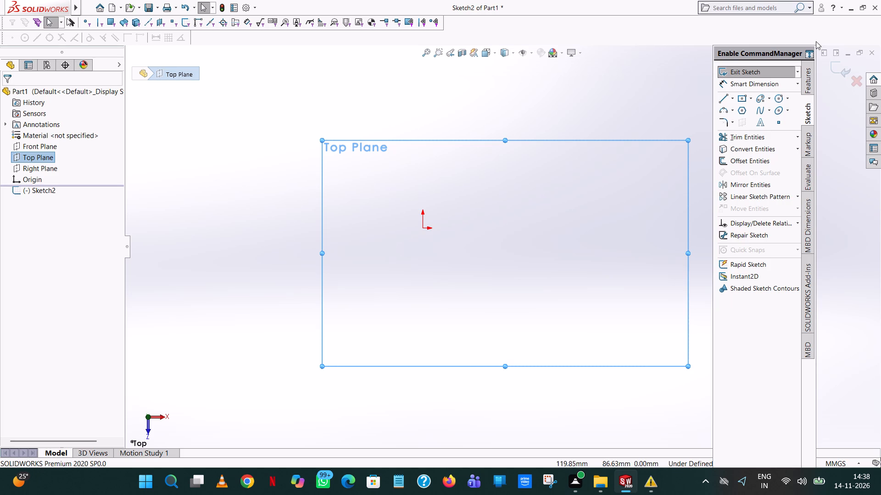
left_click(721, 101)
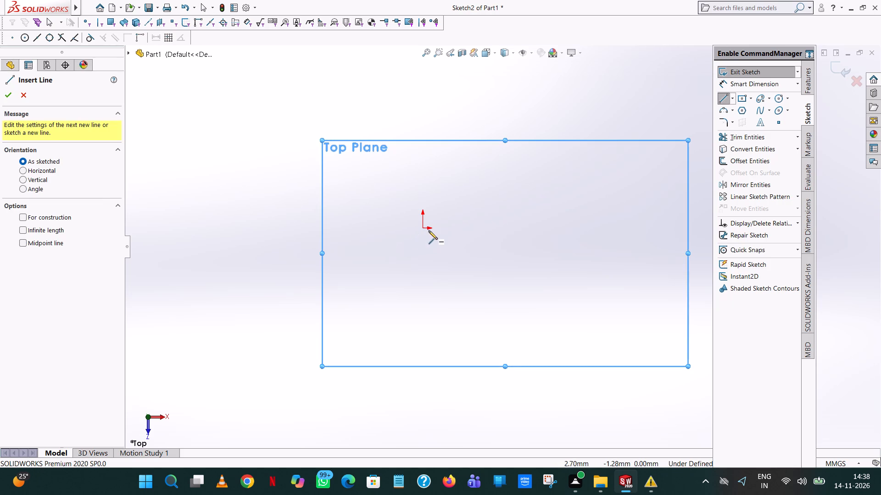
left_click(423, 226)
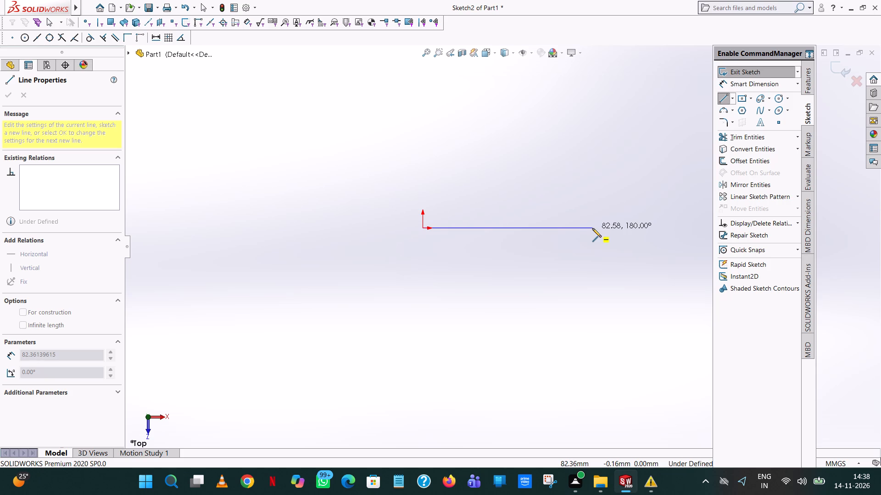
left_click(592, 228)
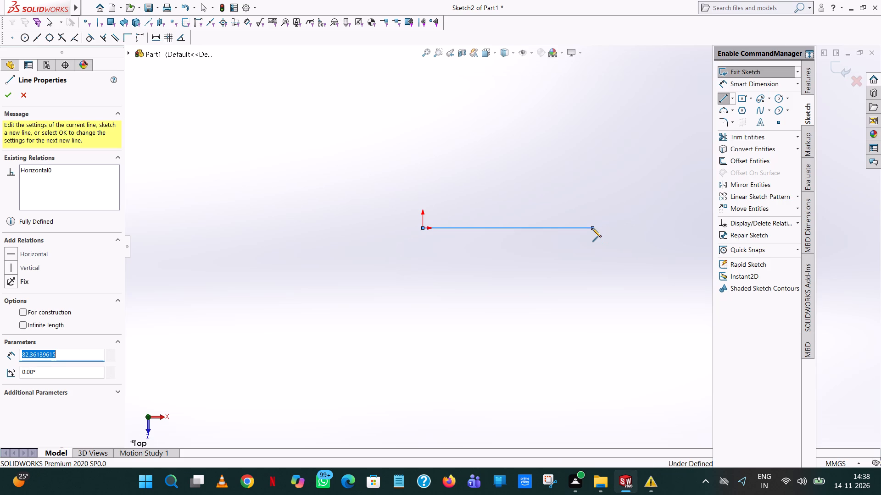
type("127/2")
key("Return")
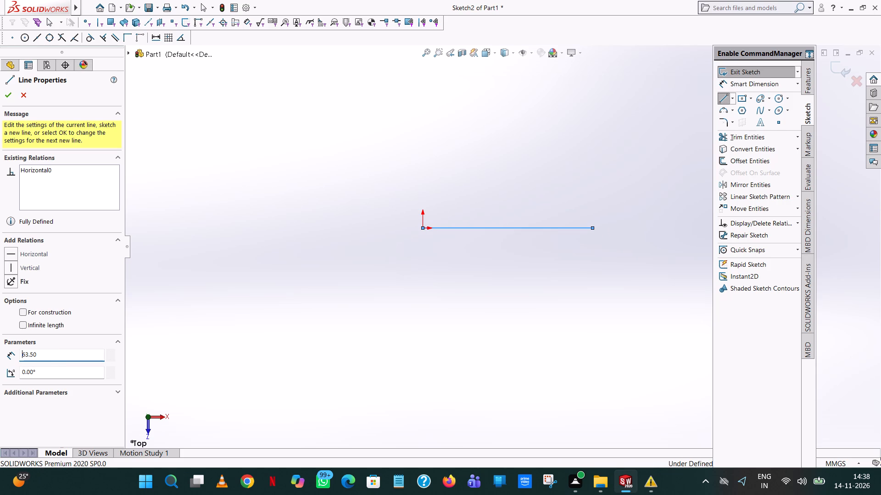
right_click(592, 228)
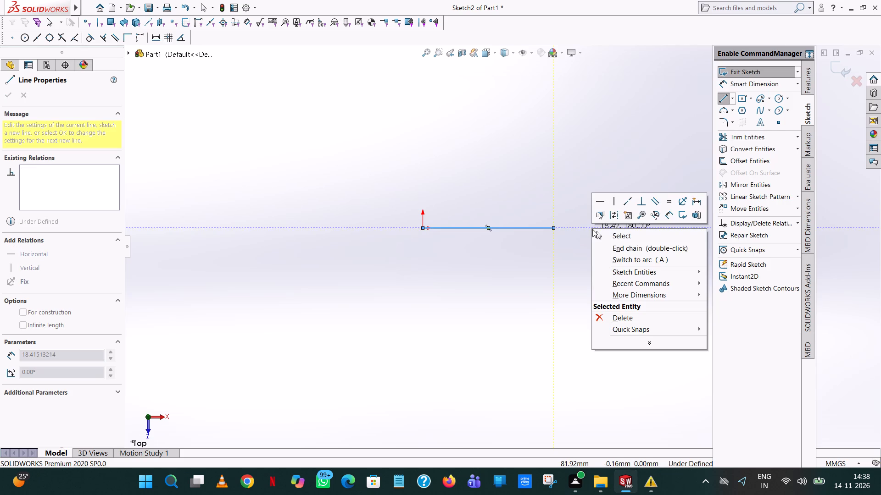
left_click(640, 237)
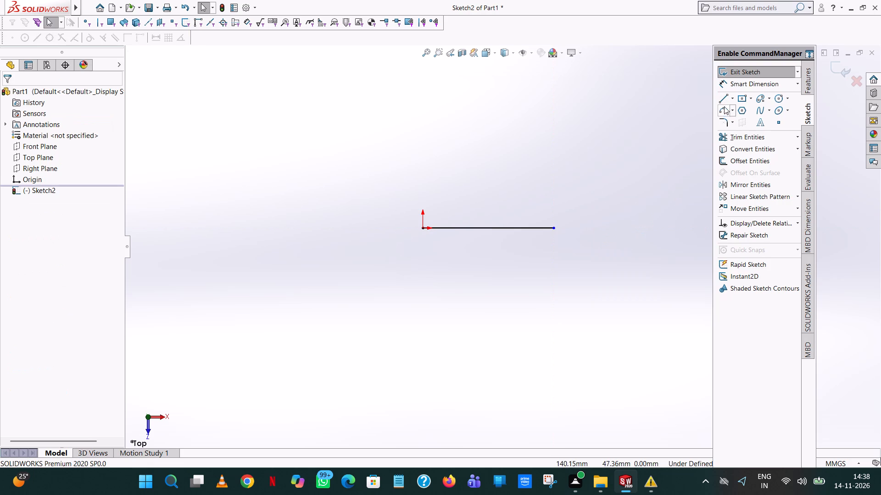
Draw a second horizontal line from the origin in the opposite direction, also 127/2 mm long.
left_click(723, 99)
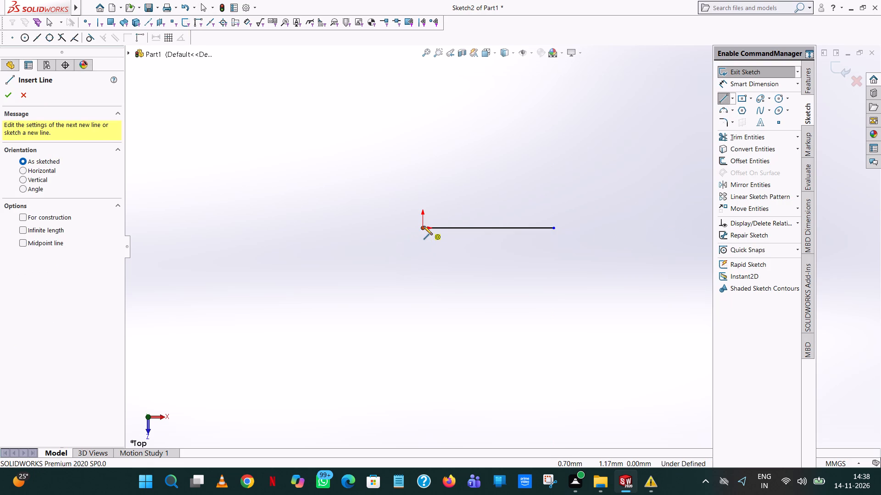
left_click(424, 228)
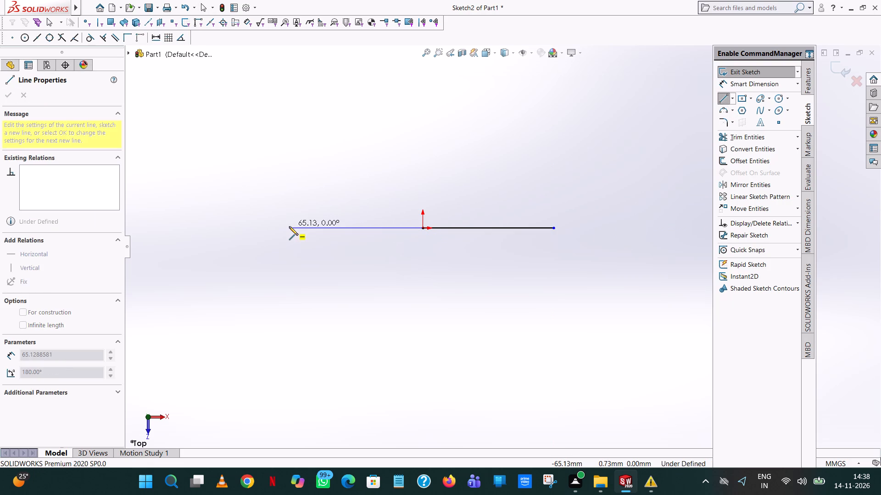
left_click(288, 227)
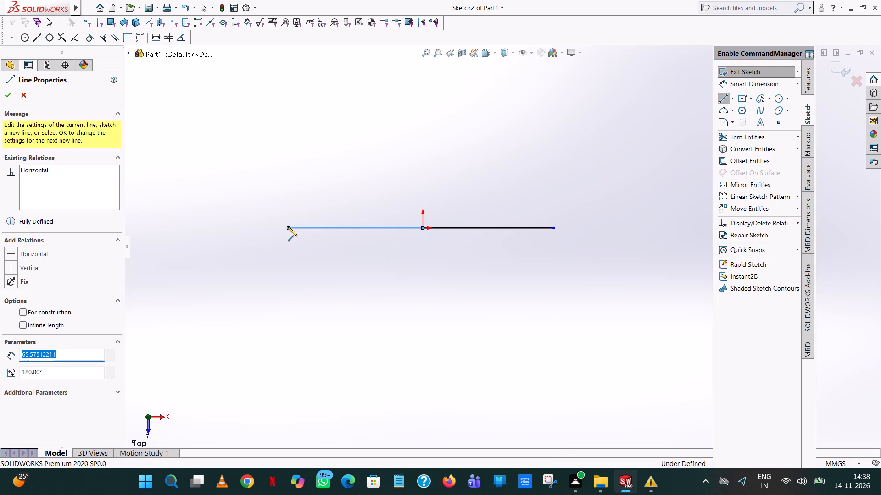
type("127/2")
key("Return")
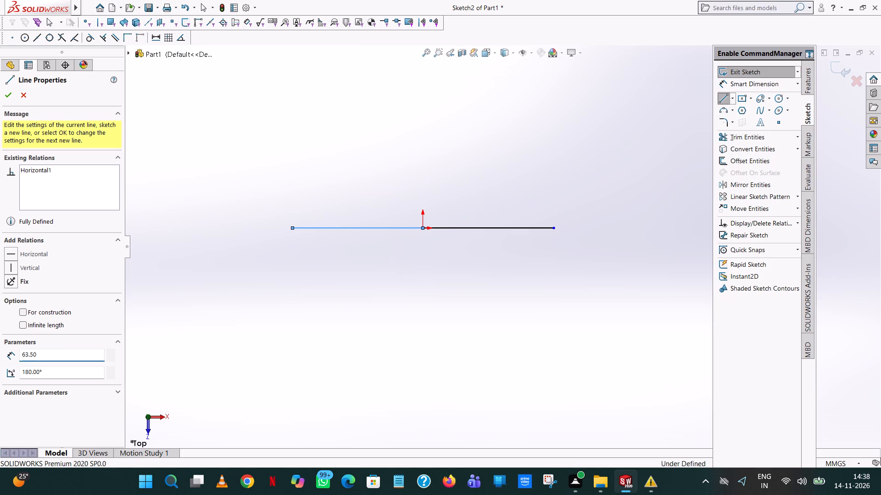
right_click(288, 227)
left_click(322, 233)
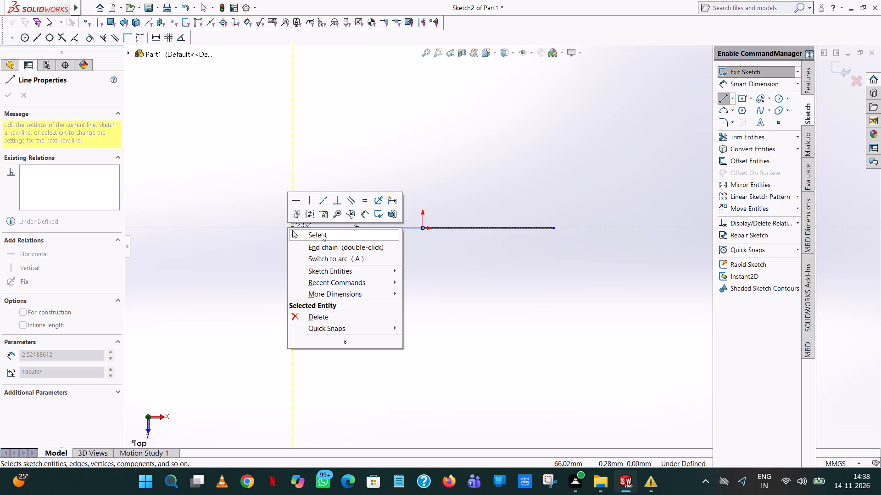
Offset the chain of two horizontal lines bi-directionally by 9.5 mm.
left_click(750, 159)
left_click(427, 229)
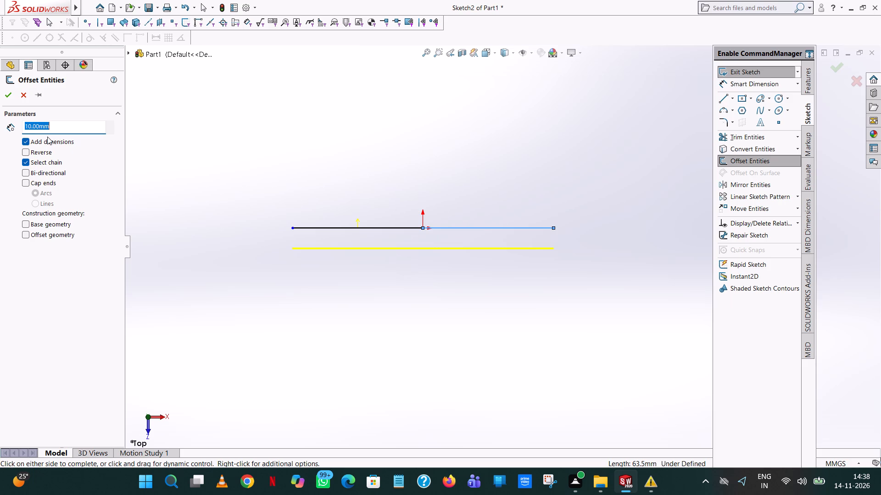
key("9")
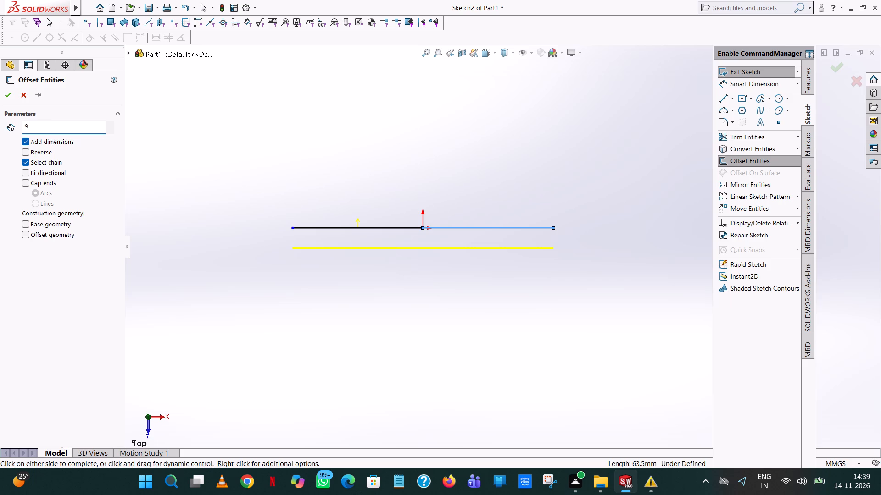
type(".5")
left_click(25, 174)
left_click(25, 174)
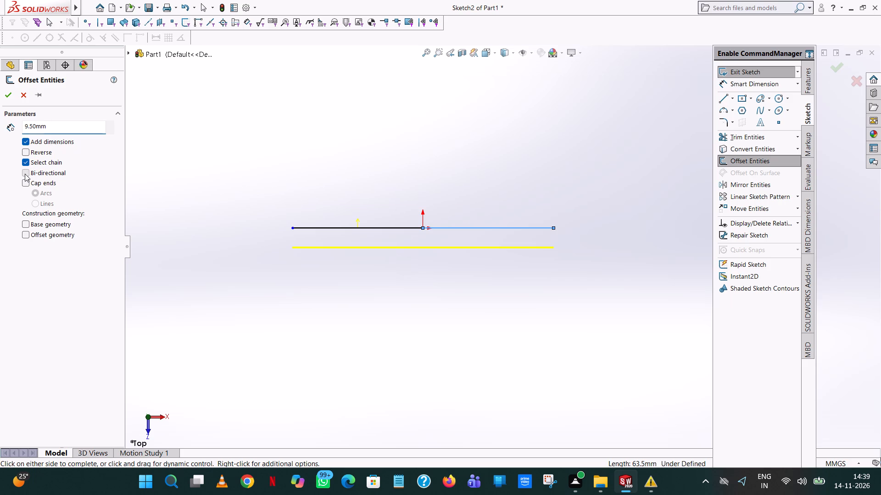
left_click(7, 88)
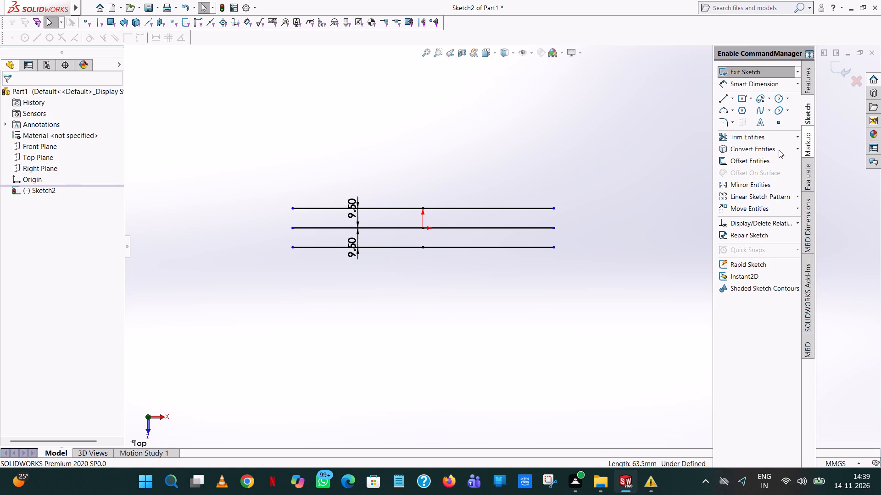
Trim away both original centre lines through the origin, keeping the two offset lines.
left_click(770, 141)
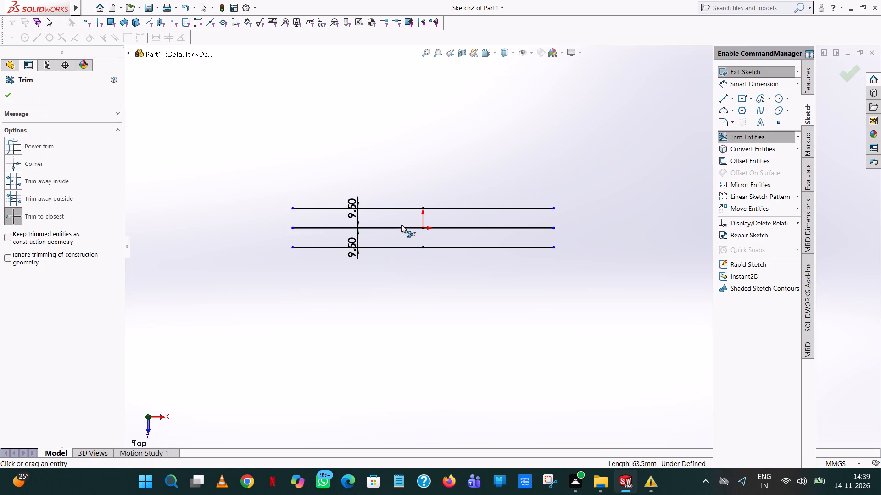
left_click(399, 226)
left_click(505, 226)
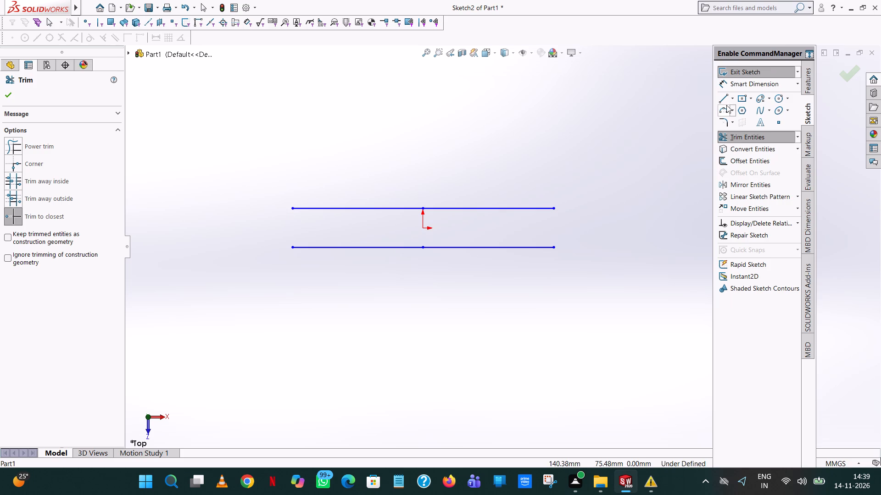
Close the profile into a rectangle with a vertical line joining the offset lines at each end.
left_click(726, 99)
left_click(554, 208)
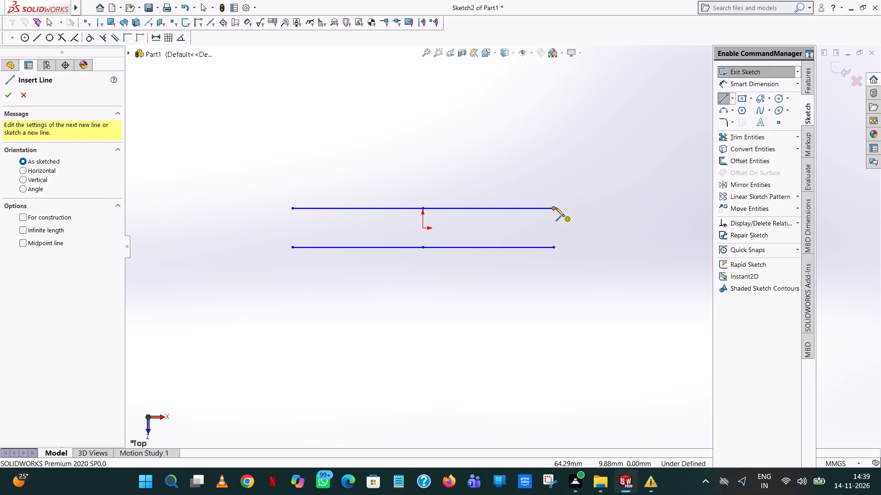
left_click(554, 248)
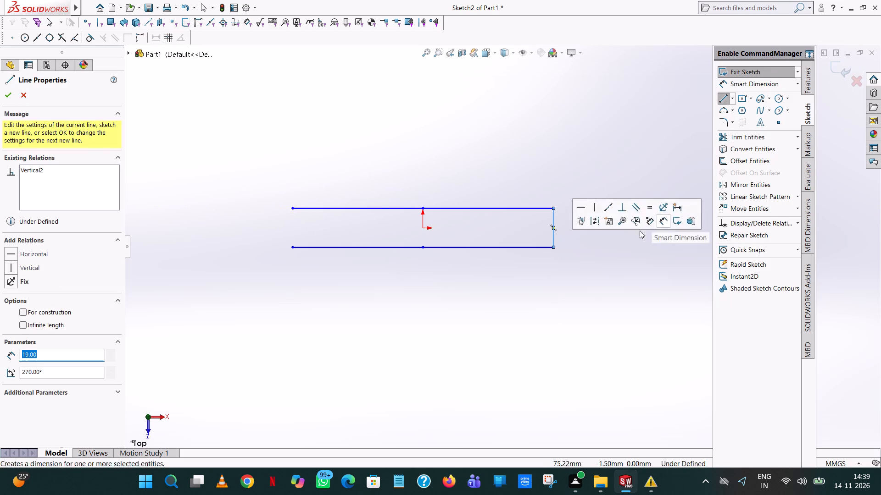
left_click(292, 249)
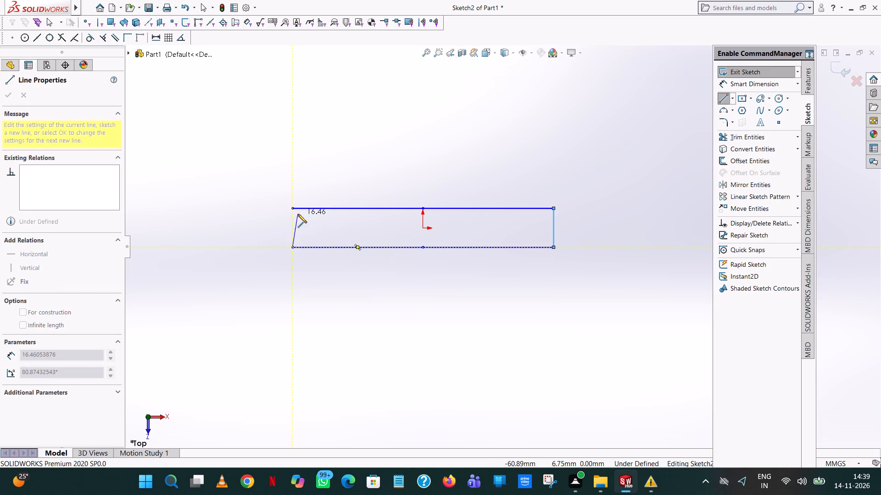
left_click(293, 208)
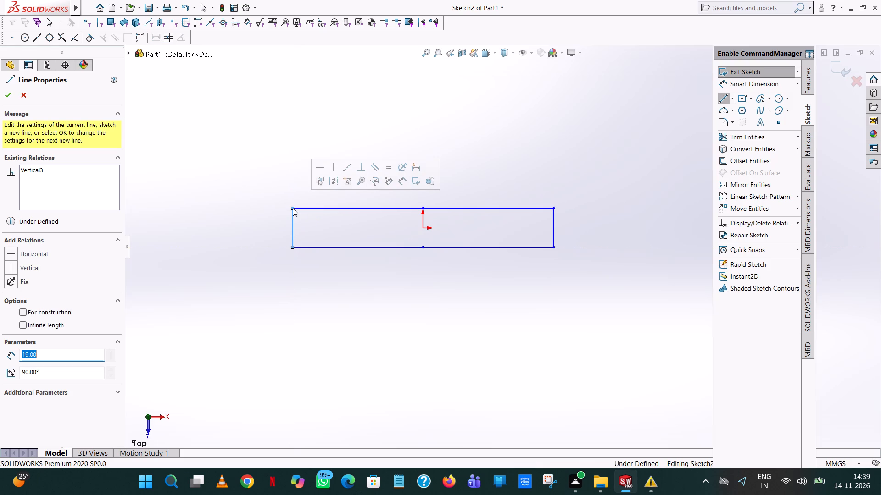
right_click(292, 208)
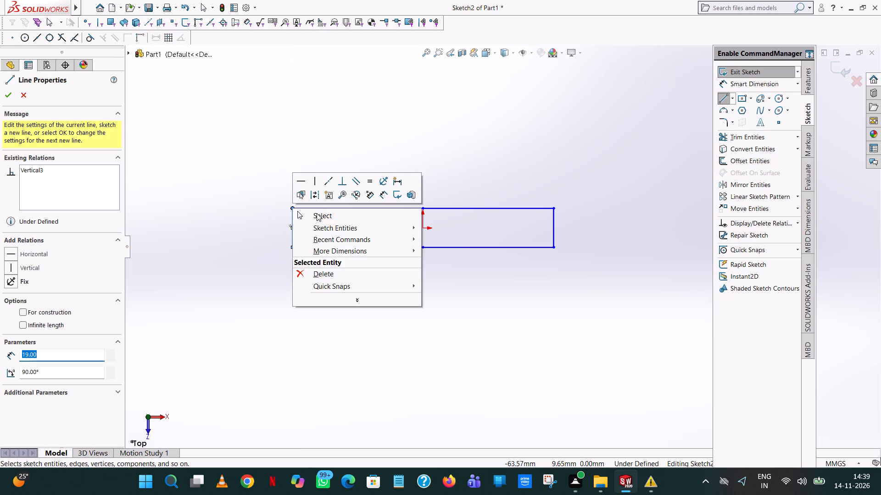
left_click(317, 213)
left_click(486, 131)
Dimension the length of the rectangle's left vertical side, placing the dimension outside the profile.
left_click(725, 85)
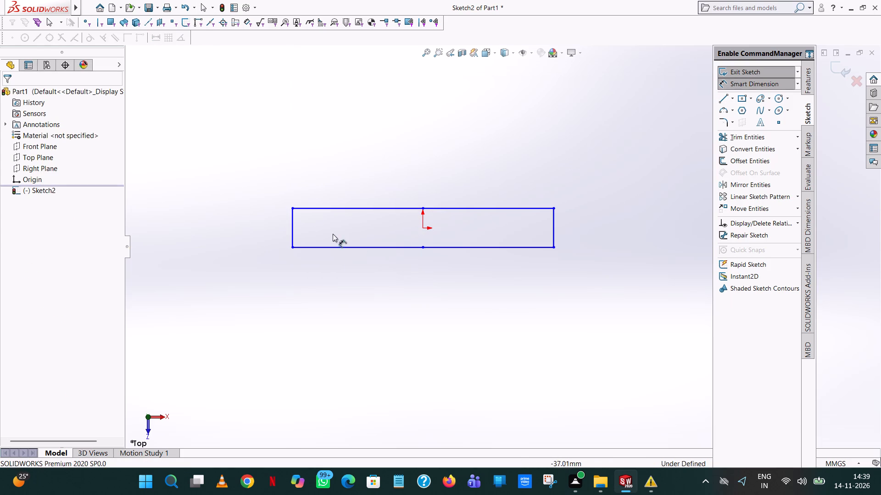
left_click(294, 224)
left_click(267, 225)
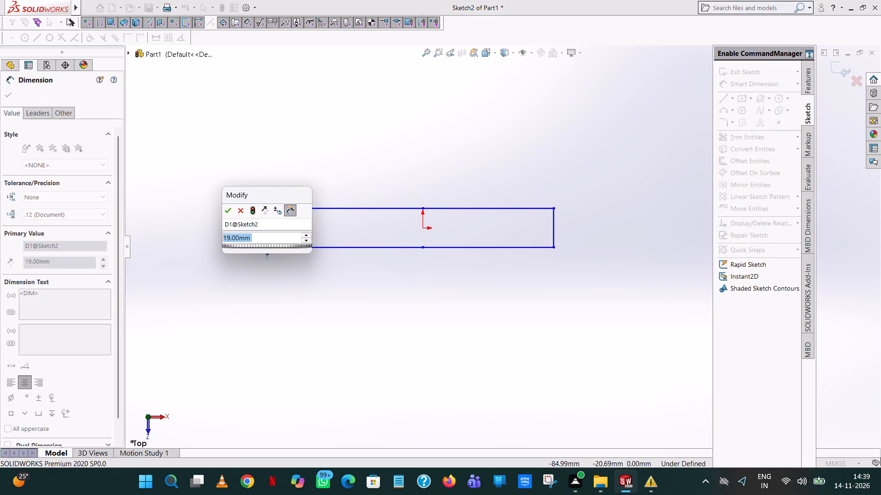
left_click(225, 213)
left_click(303, 170)
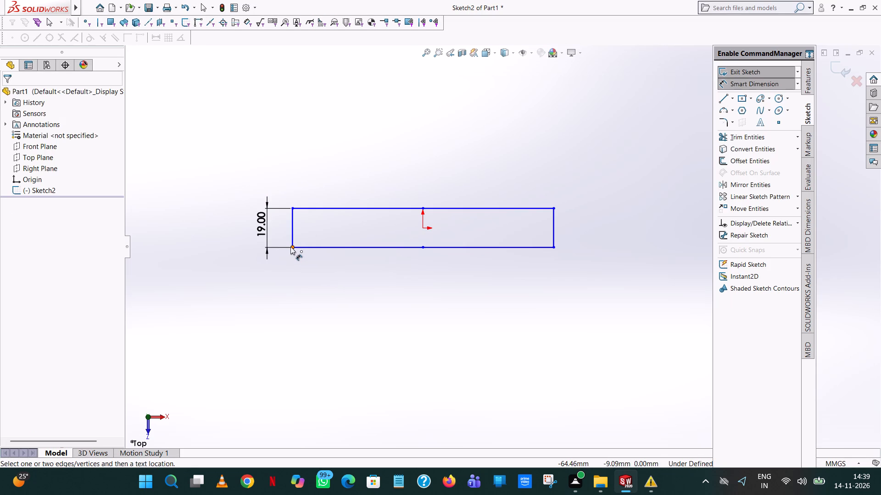
Dimension the rectangle's overall length between its two lower corners, placing the dimension below the profile.
left_click(290, 247)
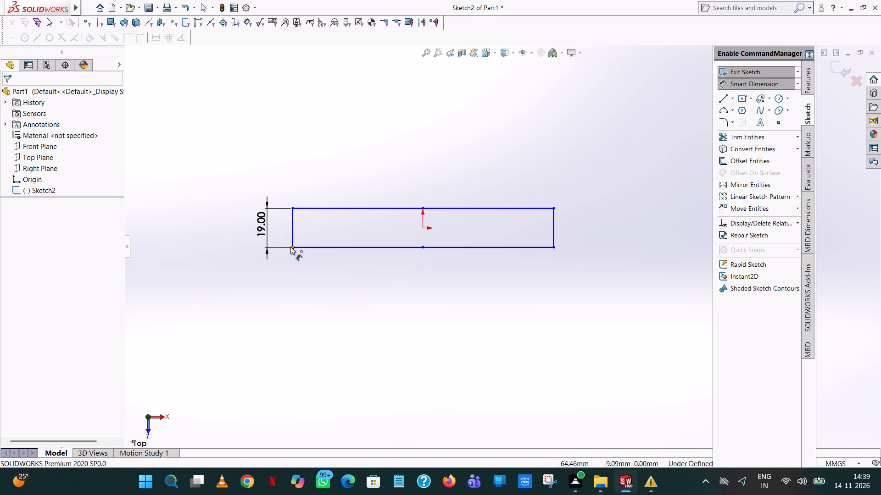
left_click(555, 249)
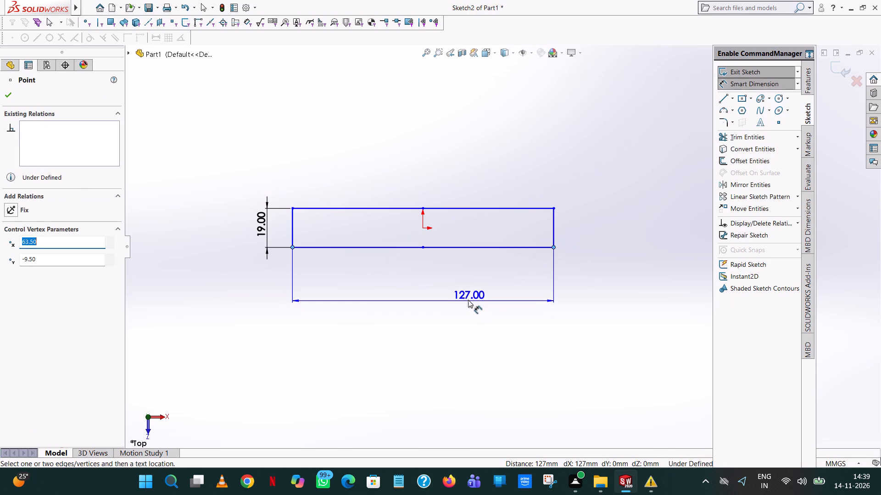
left_click(468, 300)
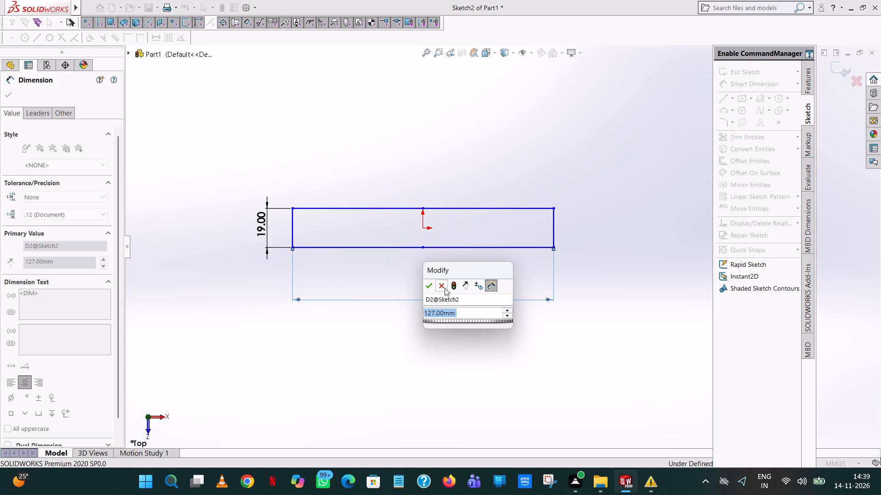
left_click(428, 289)
left_click(472, 121)
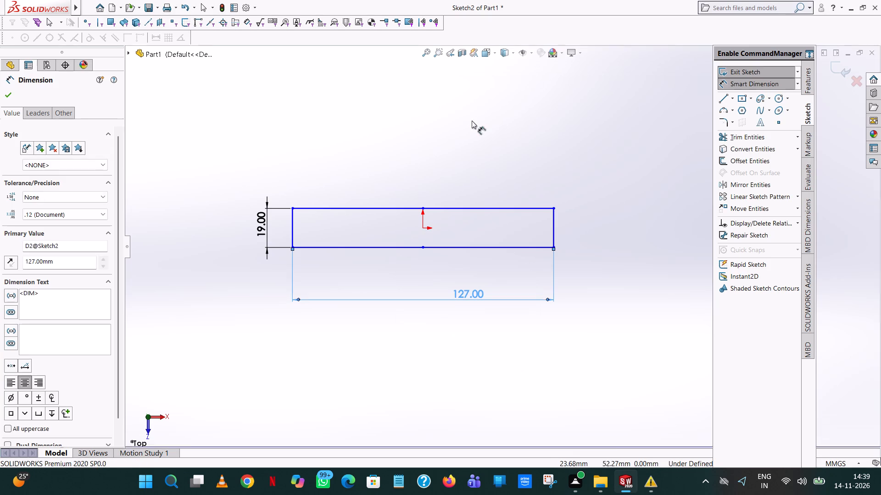
Dimension the left half of the rectangle's lower edge, placing it between the edge and the overall length dimension.
left_click(334, 249)
left_click(335, 275)
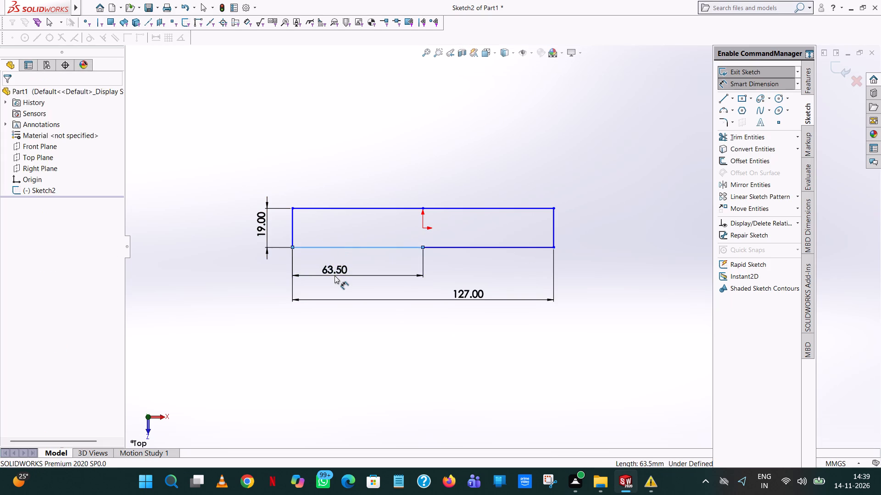
left_click(294, 257)
left_click(381, 151)
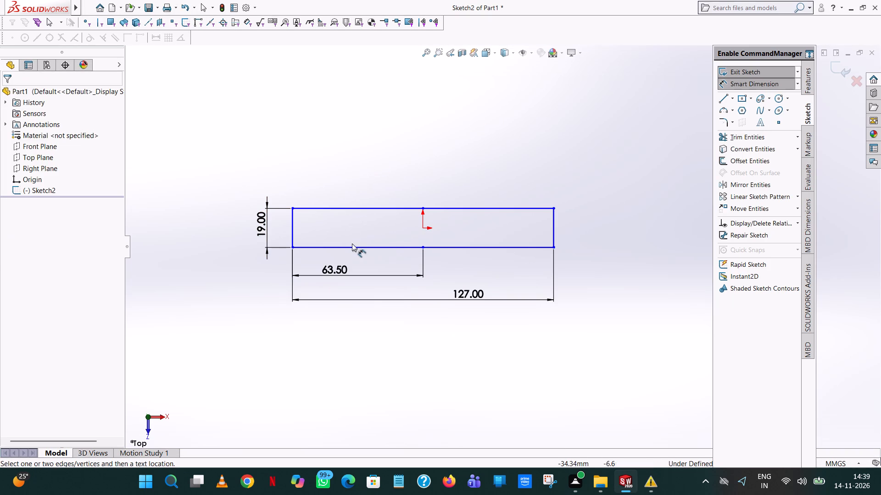
Dimension the vertical distance from the lower edge's left half to the origin, placing it between the profile and the overall height dimension.
left_click(351, 246)
left_click(424, 228)
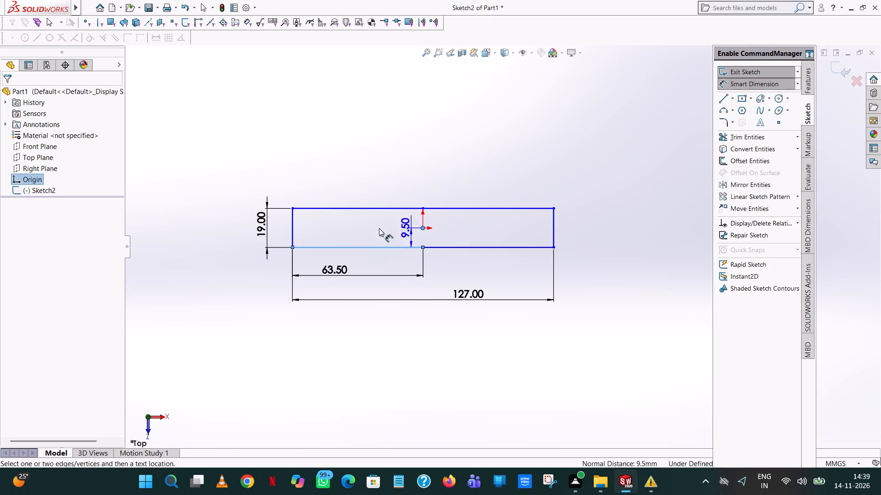
left_click(280, 224)
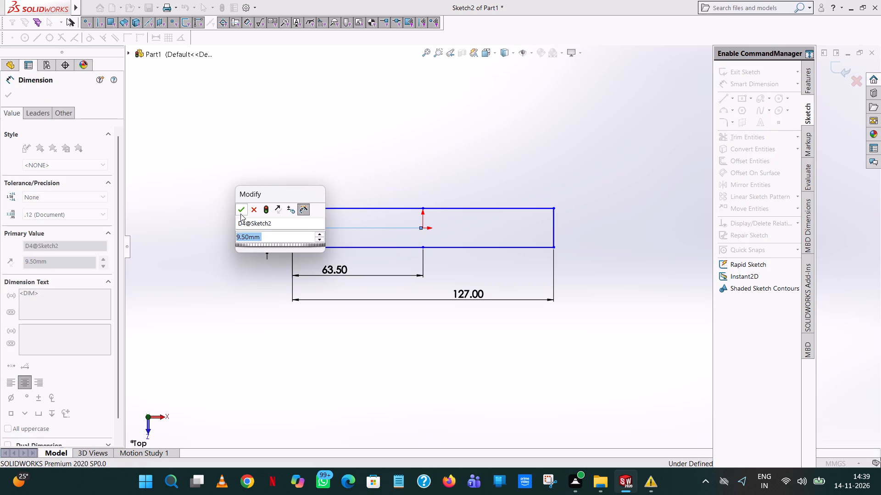
left_click(240, 213)
left_click(359, 124)
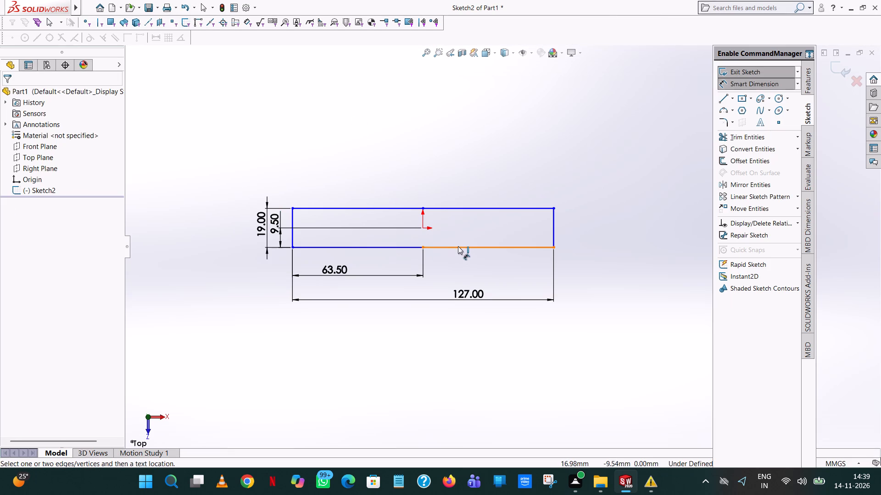
Dimension the vertical distance from the lower edge's right half to the origin, placing it just outside the rectangle's right side.
left_click(458, 246)
left_click(425, 226)
left_click(573, 217)
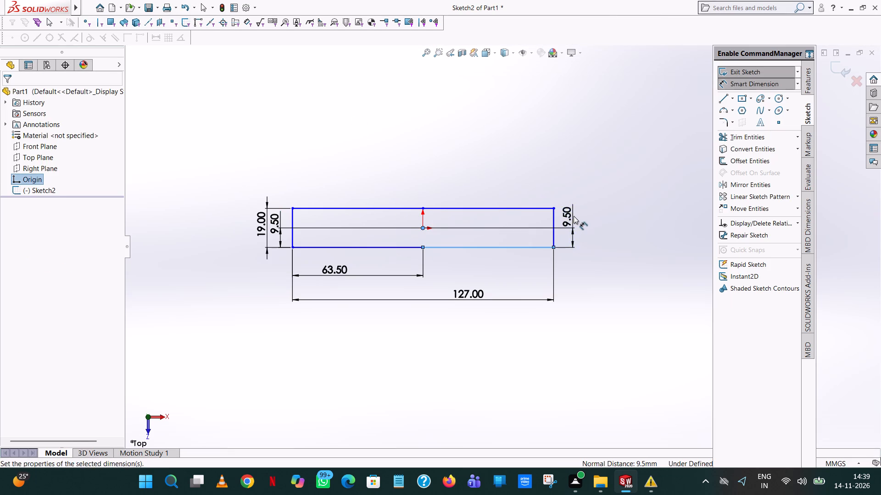
left_click(529, 206)
left_click(529, 176)
Dimension the vertical distance from the upper edge's right half to the origin, placing it beyond the existing dimension on the rectangle's right.
left_click(496, 206)
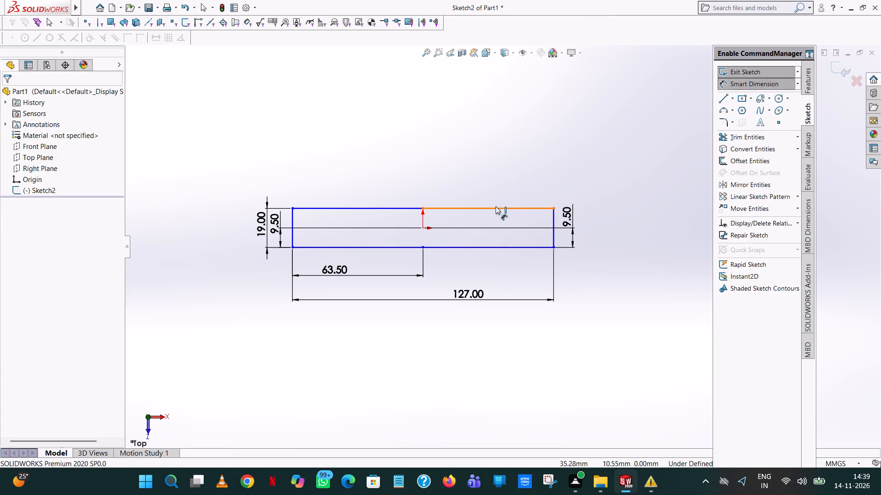
left_click(424, 227)
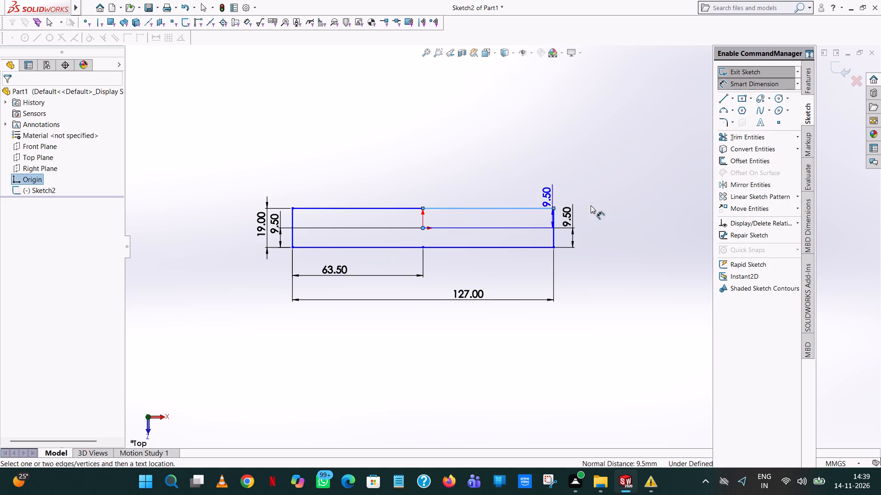
left_click(605, 209)
left_click(562, 193)
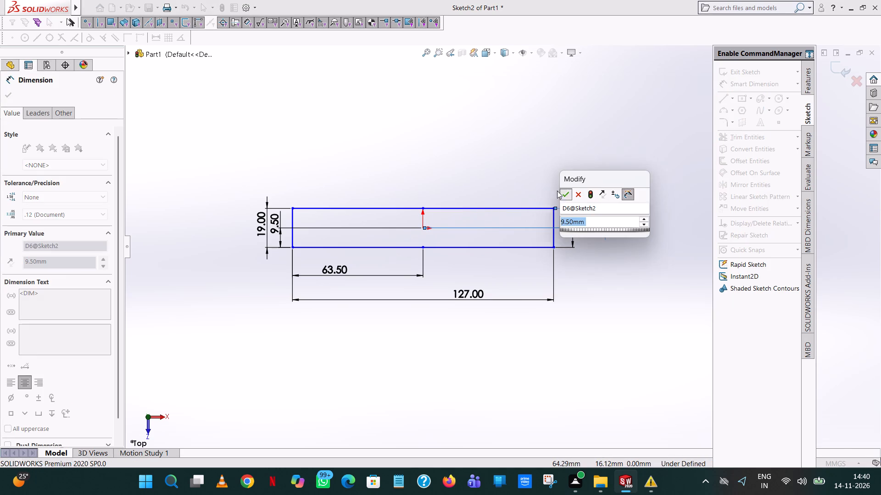
left_click(480, 156)
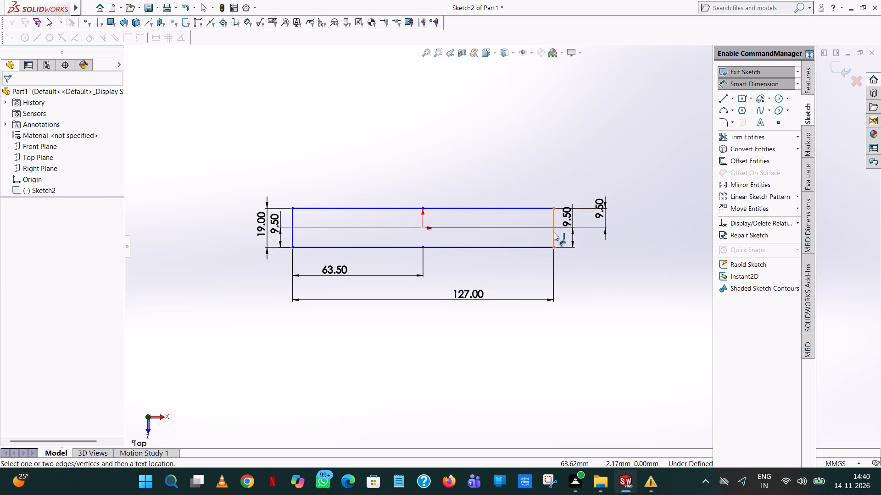
Dimension the horizontal distance from the rectangle's right vertical side to the origin, placing it below the profile.
left_click(554, 233)
left_click(422, 226)
left_click(433, 303)
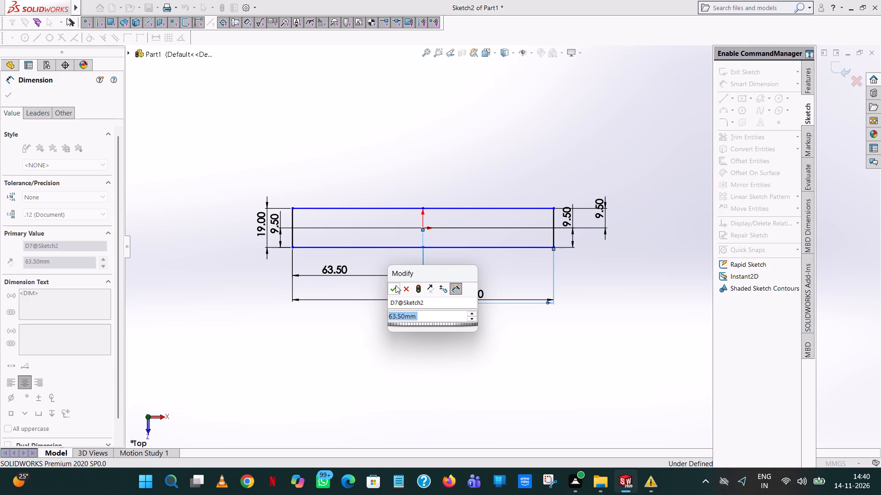
left_click(395, 284)
left_click(331, 144)
Dimension the horizontal distance from the rectangle's left vertical side to the origin, placing it above the profile.
left_click(292, 230)
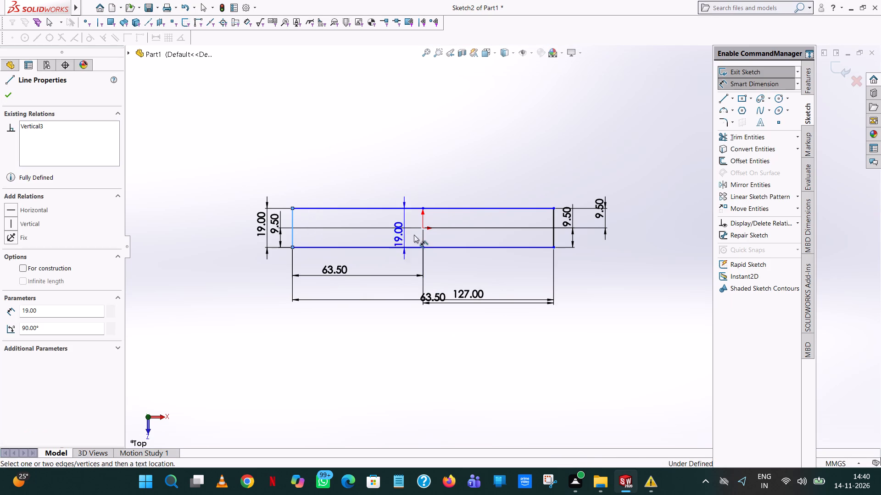
left_click(423, 228)
left_click(418, 149)
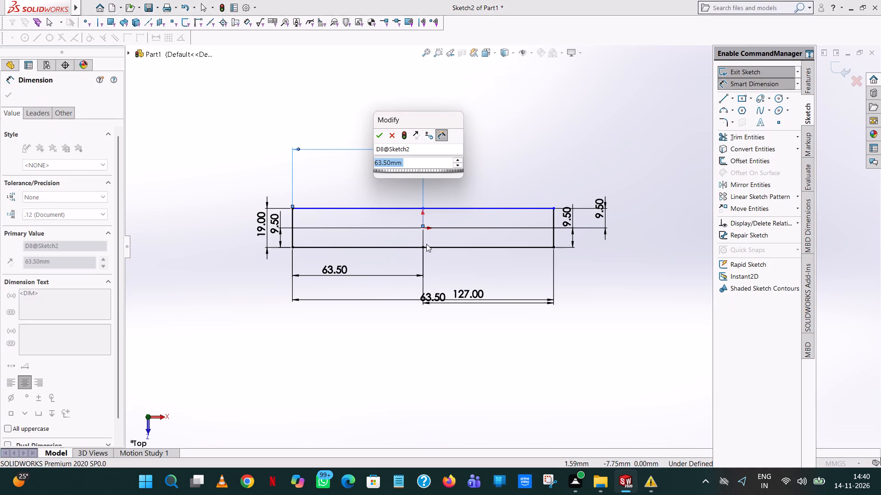
left_click(377, 136)
left_click(351, 154)
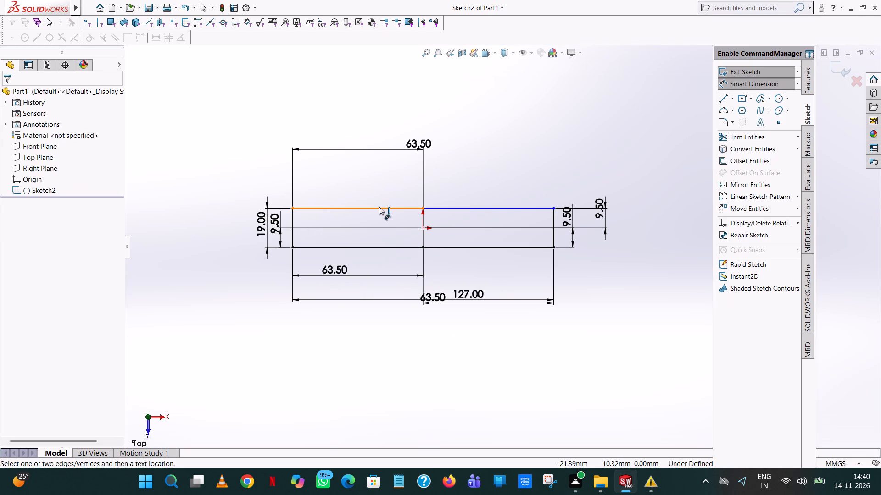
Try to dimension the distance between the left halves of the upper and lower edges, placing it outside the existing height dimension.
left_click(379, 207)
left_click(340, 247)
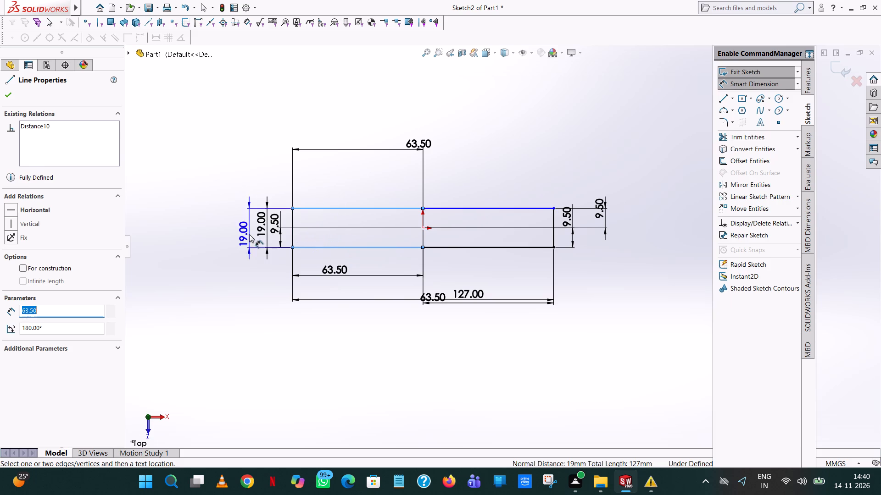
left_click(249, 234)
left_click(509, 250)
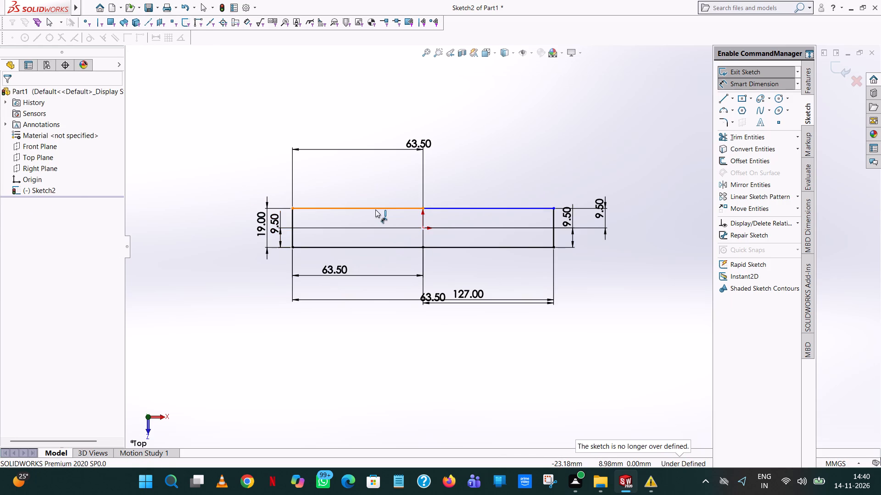
Dimension the vertical distance from the upper edge's left half to the origin, placing it above the profile.
left_click(375, 209)
left_click(422, 229)
left_click(391, 176)
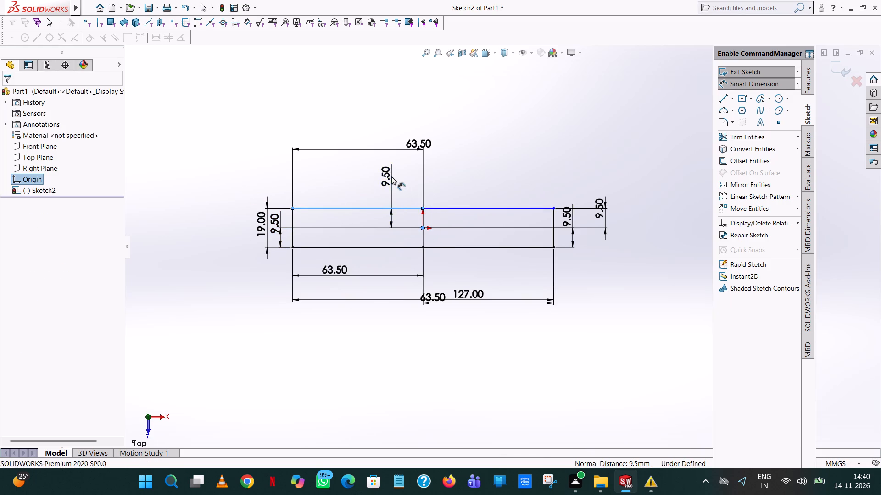
left_click(351, 168)
left_click(354, 163)
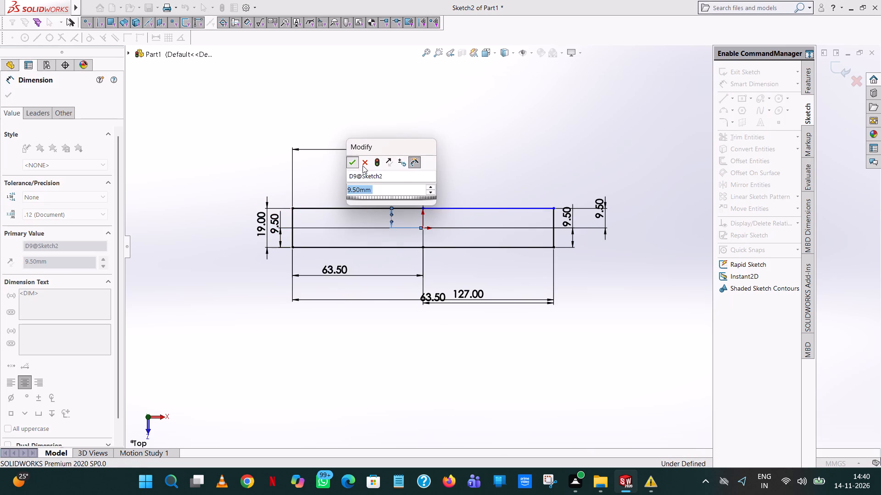
left_click(499, 200)
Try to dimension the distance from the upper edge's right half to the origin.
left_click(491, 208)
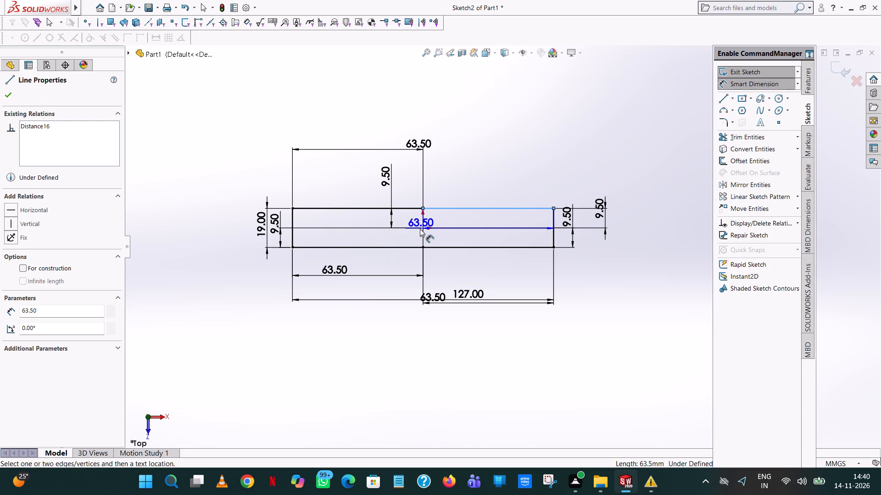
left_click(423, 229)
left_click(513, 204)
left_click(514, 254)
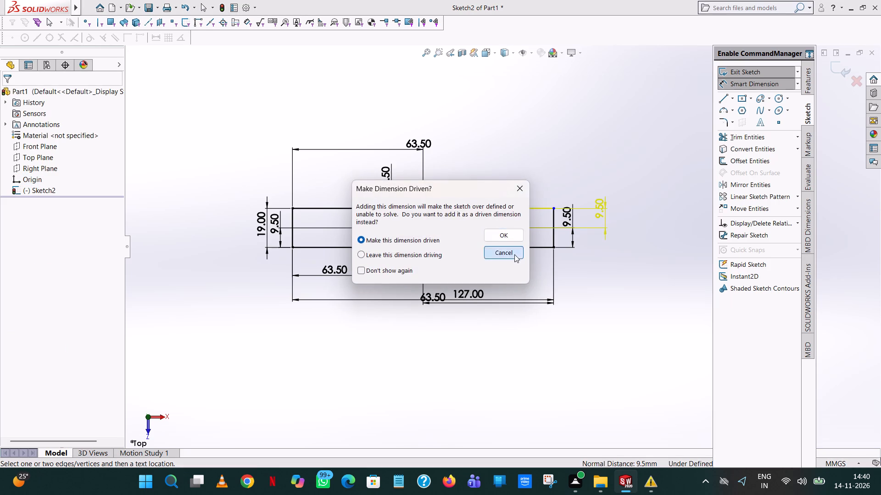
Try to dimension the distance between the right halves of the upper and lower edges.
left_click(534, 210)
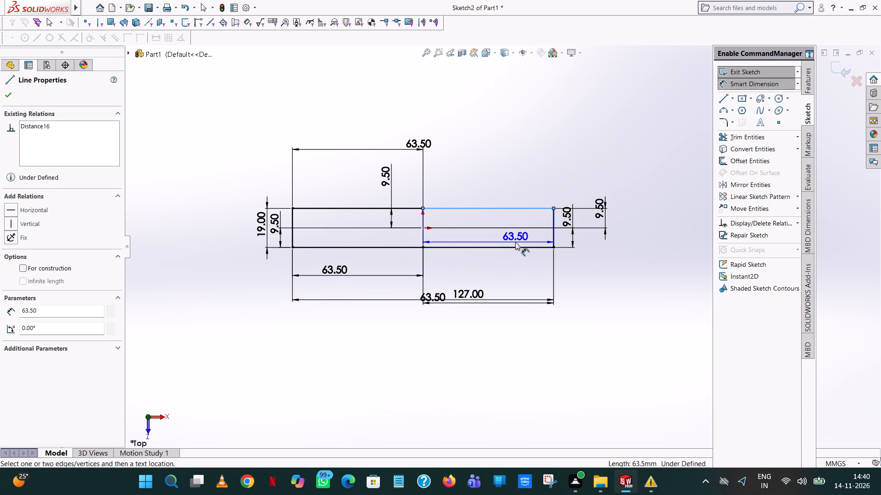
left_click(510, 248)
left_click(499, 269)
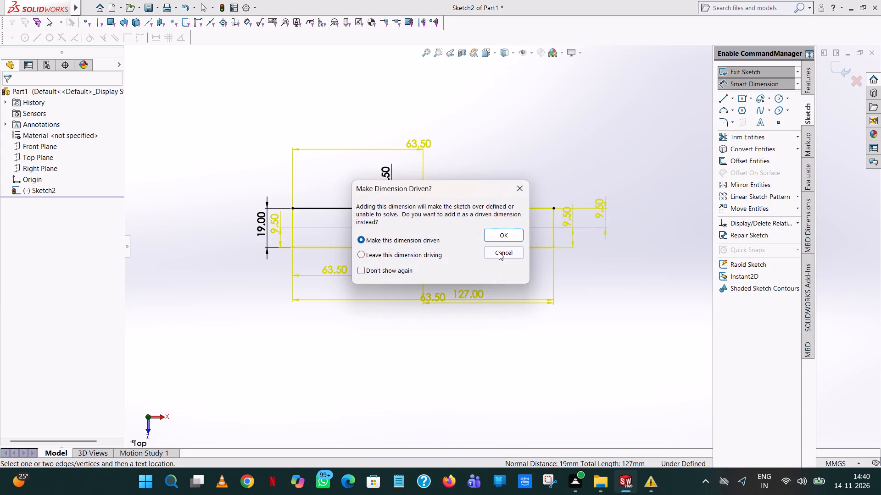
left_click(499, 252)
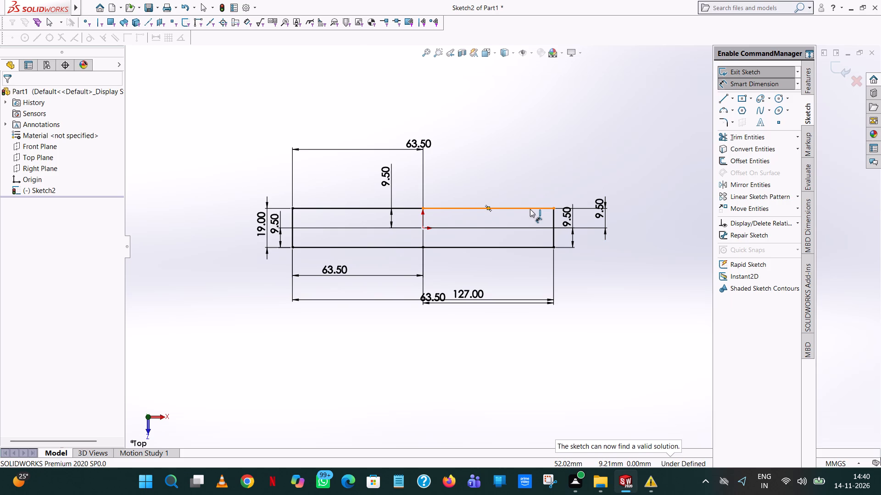
Dimension the angle between the upper edge's right half and the left vertical side, placing it above the upper left corner.
left_click(530, 209)
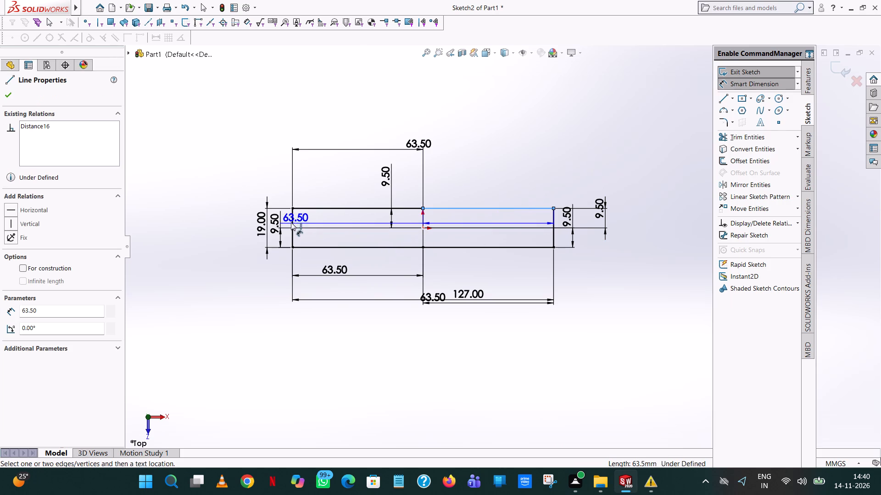
left_click(293, 225)
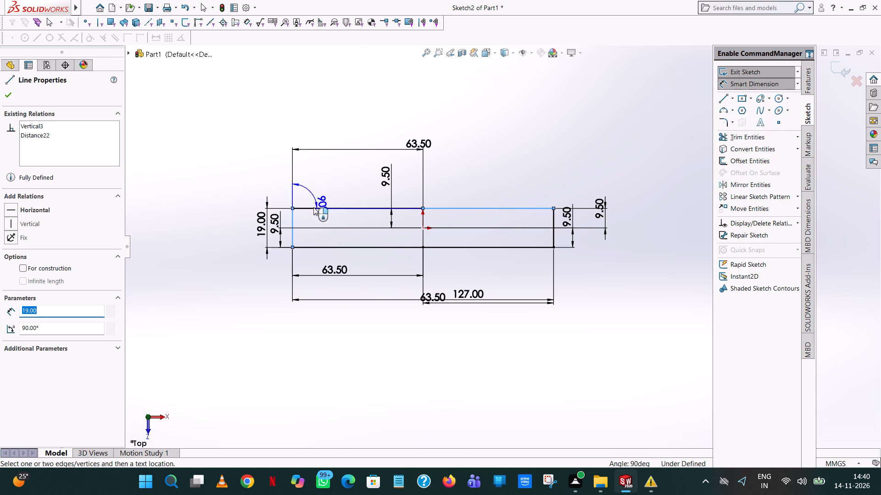
left_click(321, 198)
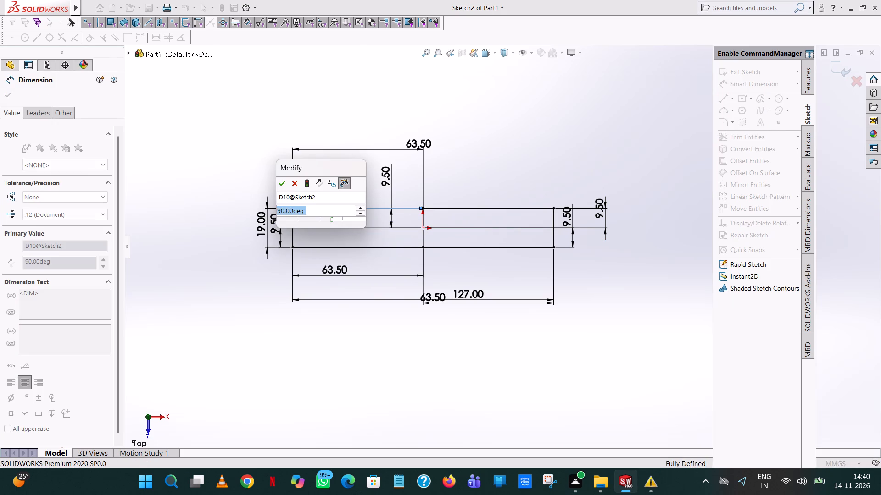
left_click(284, 183)
left_click(474, 145)
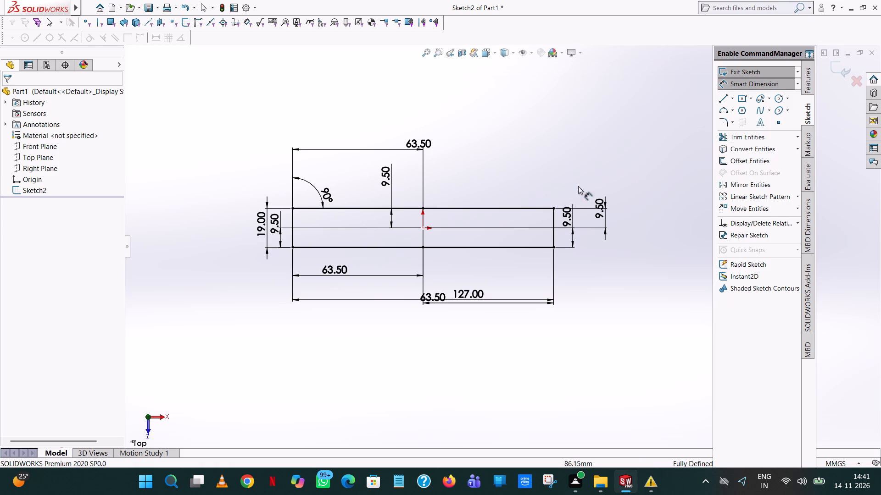
left_click(572, 129)
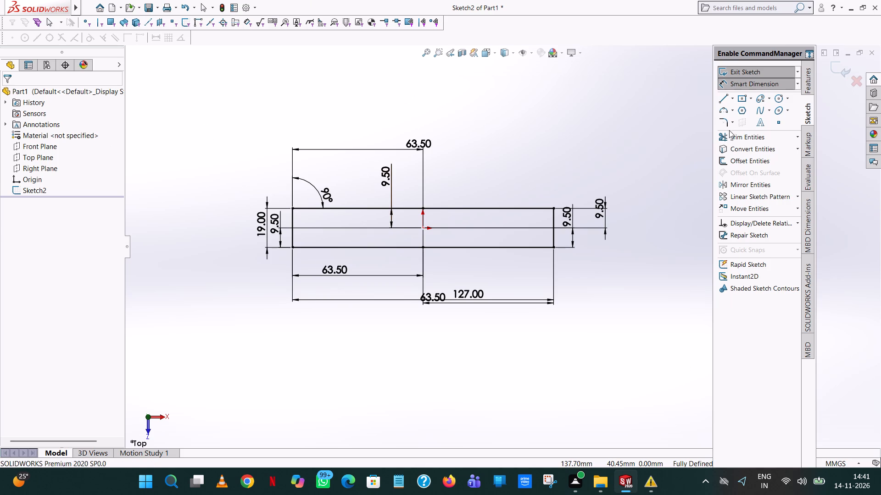
Extrude the rectangle sketch as a blind boss from the sketch plane to a depth of 40 mm.
left_click(808, 79)
left_click(769, 67)
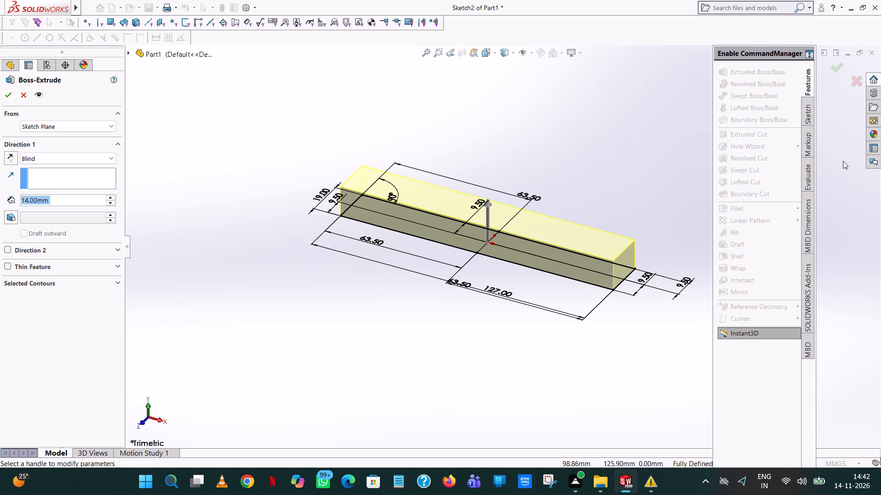
left_click(78, 199)
key("plus")
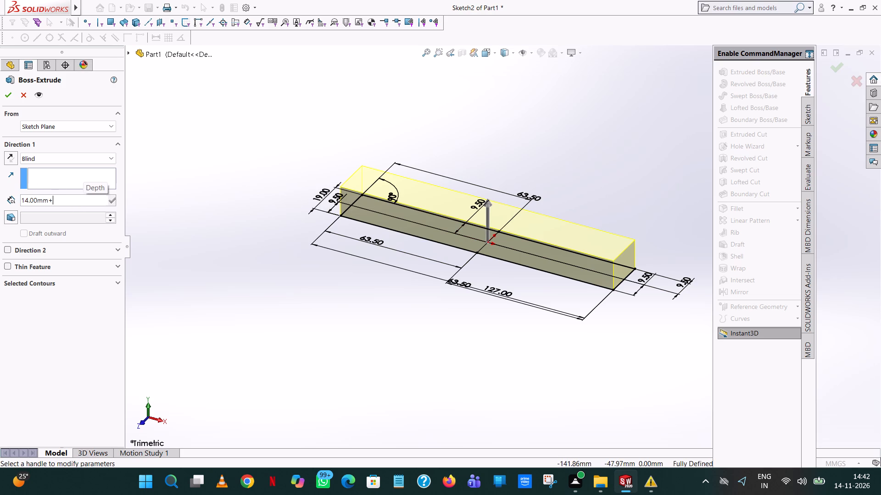
key("2")
key("6")
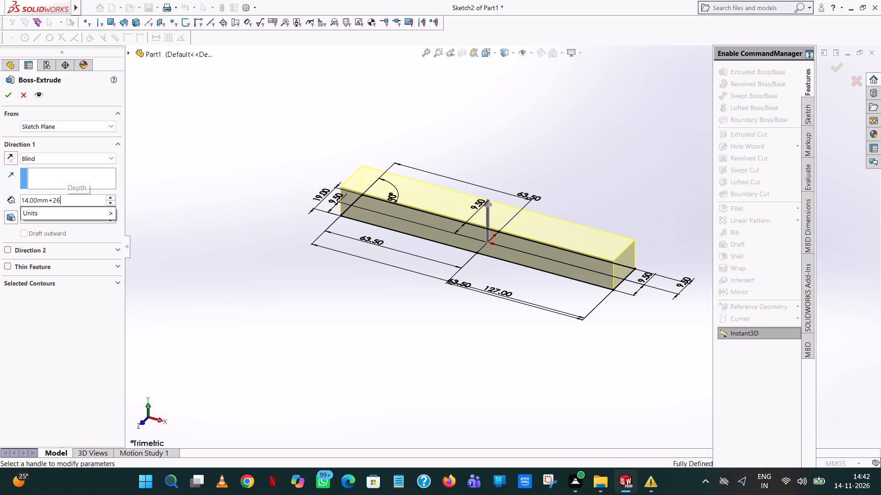
key("Return")
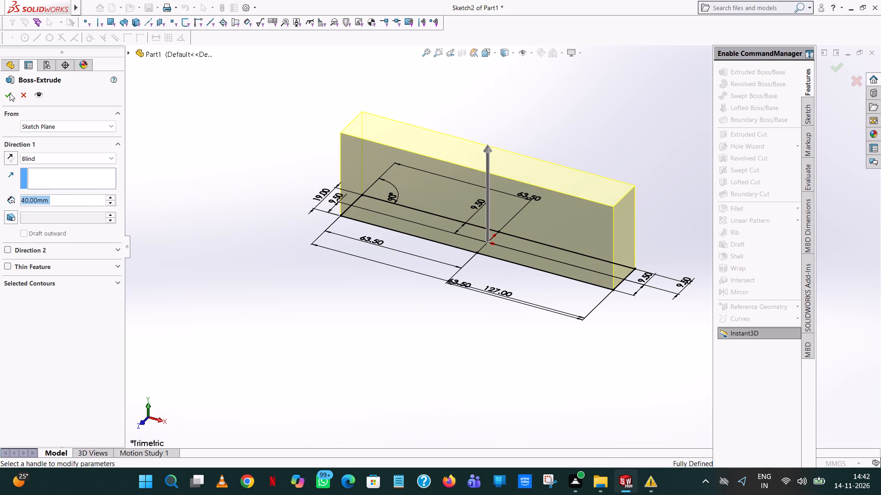
left_click(10, 93)
left_click(471, 86)
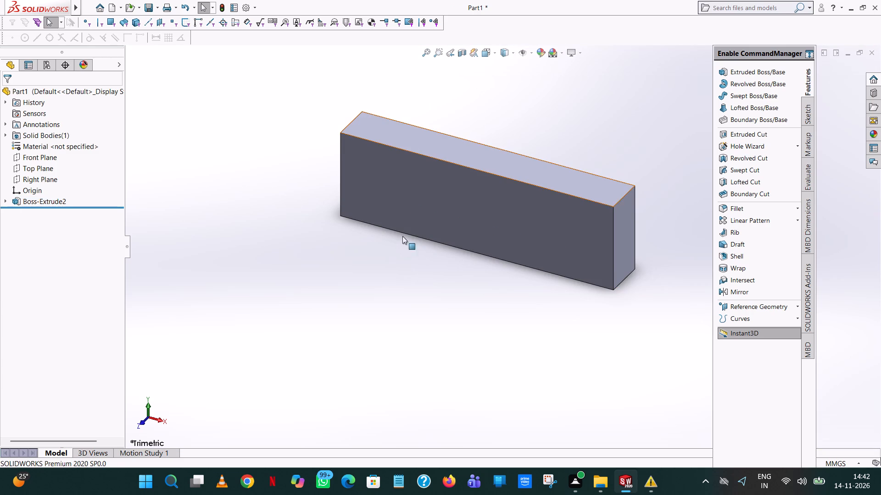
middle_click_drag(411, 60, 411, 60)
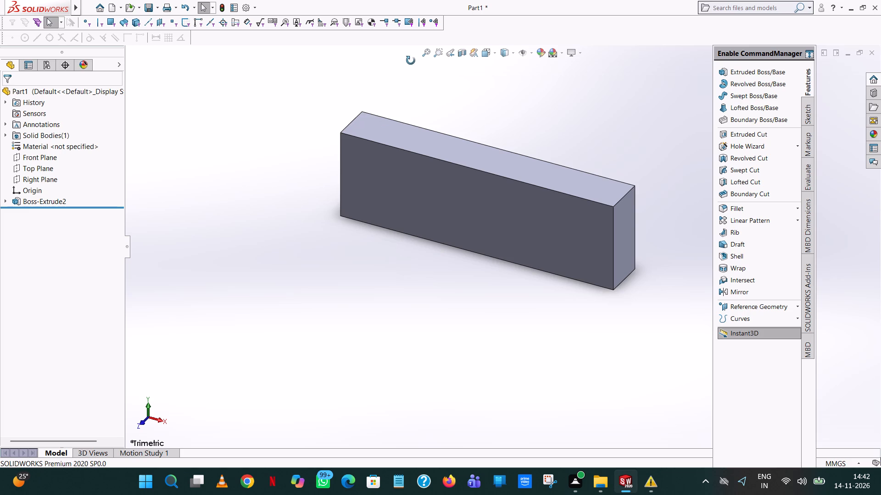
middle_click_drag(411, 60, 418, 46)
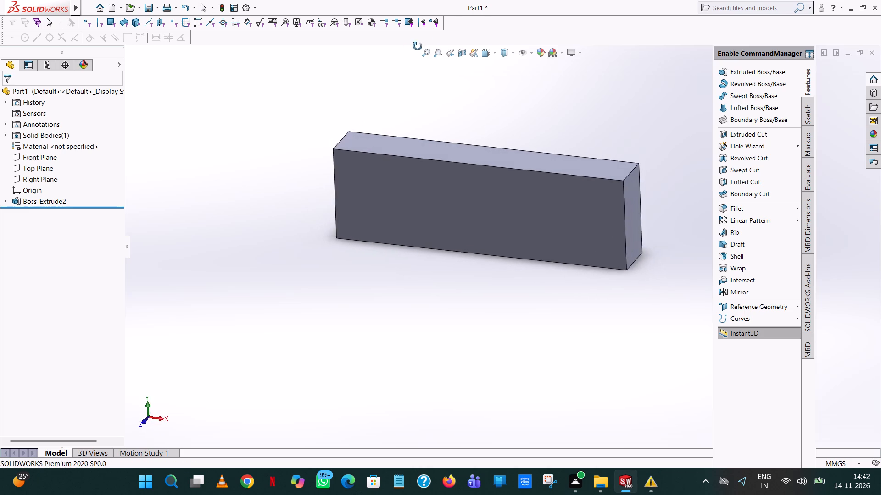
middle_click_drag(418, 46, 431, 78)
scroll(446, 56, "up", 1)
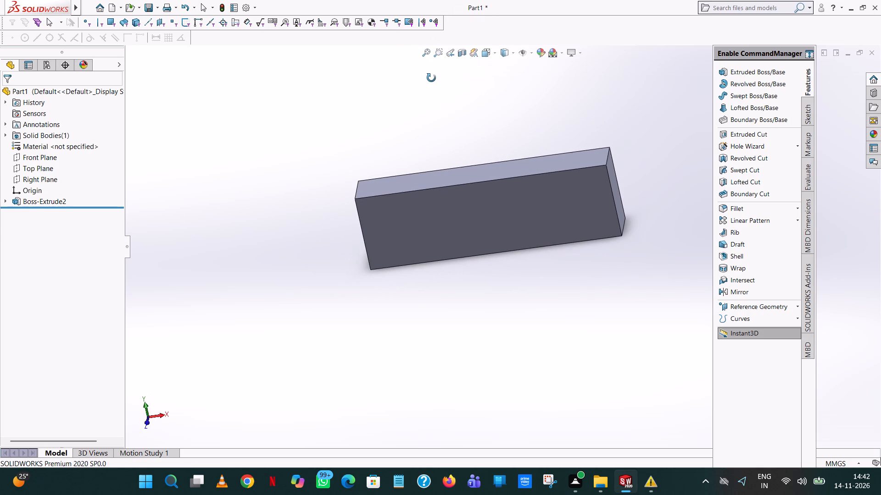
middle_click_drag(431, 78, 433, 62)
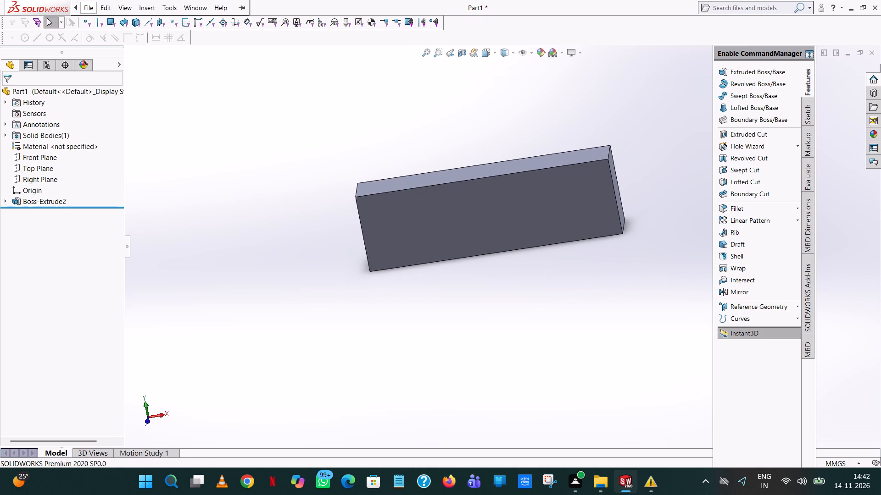
Start an extruded-cut sketch on the block's large front face and draw a 26 mm line down from its upper left corner.
left_click(744, 132)
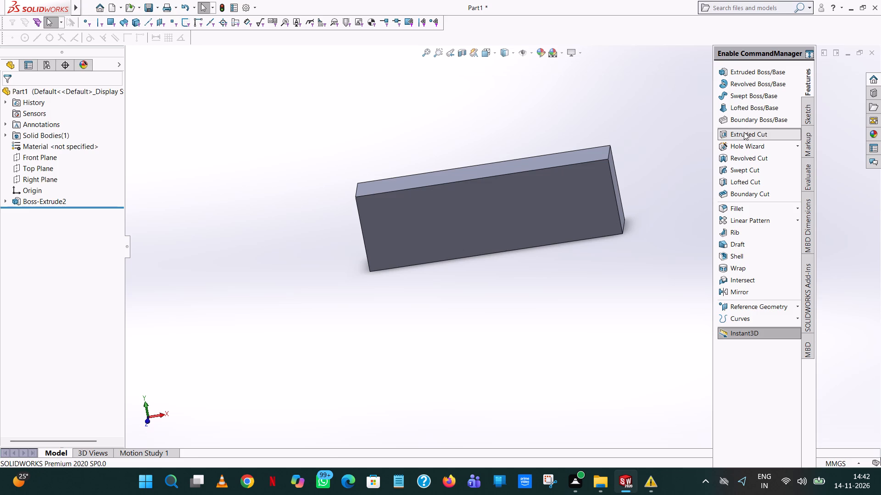
left_click(472, 202)
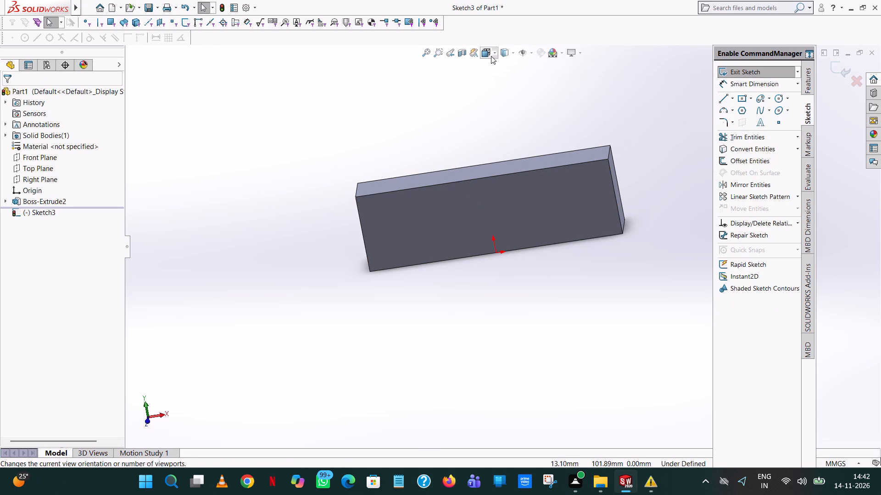
left_click(493, 55)
left_click(541, 101)
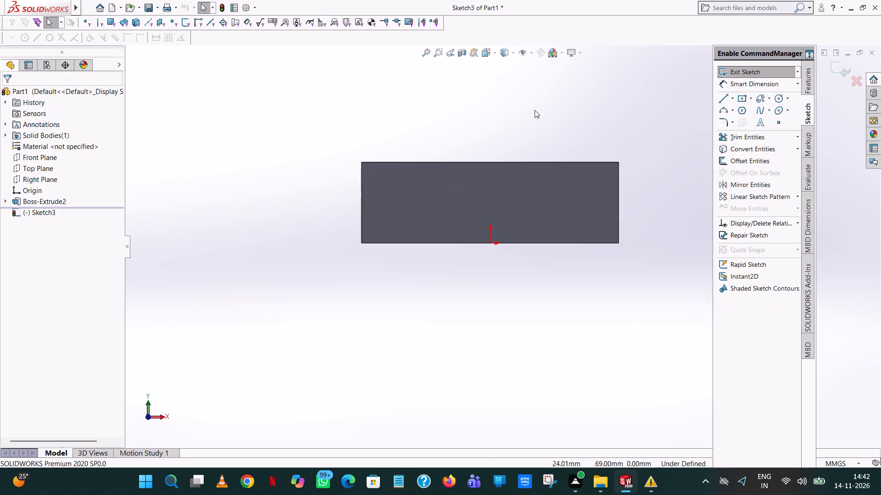
scroll(419, 182, "down", 2)
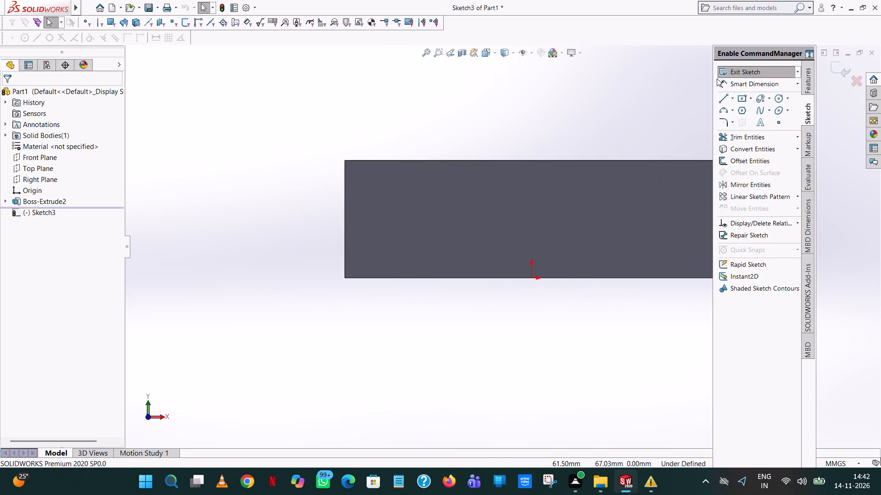
left_click(724, 95)
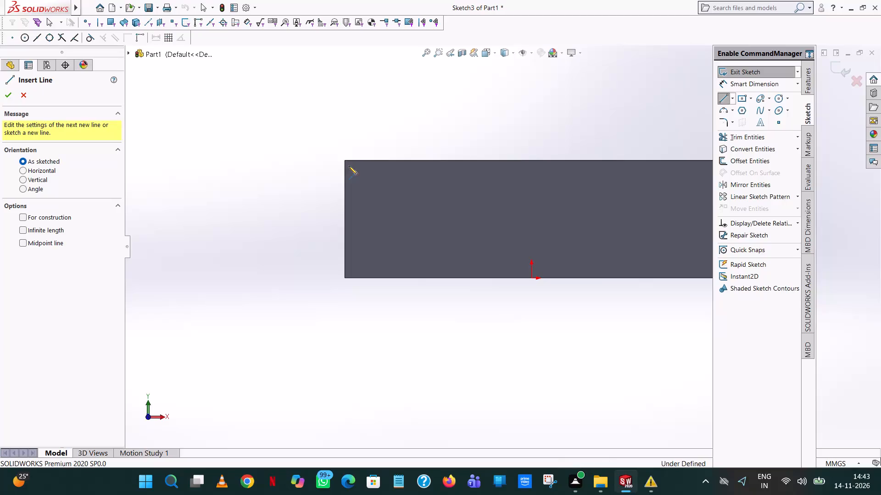
scroll(348, 164, "down", 5)
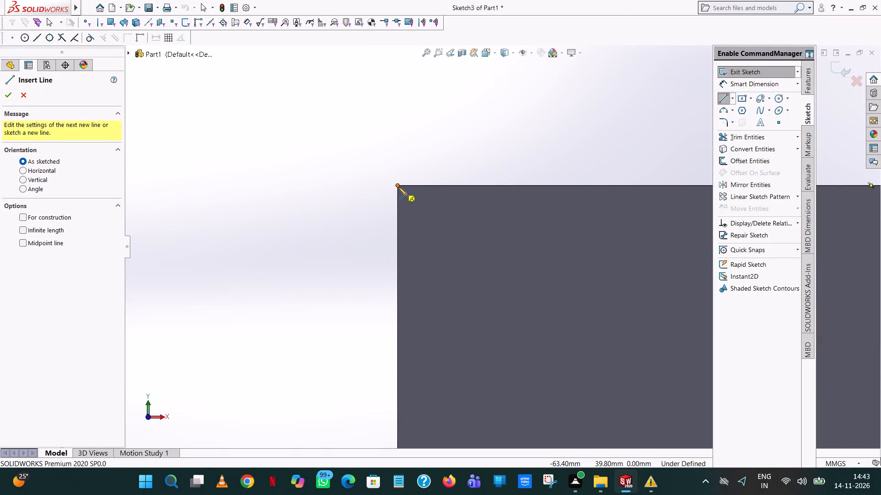
left_click(398, 187)
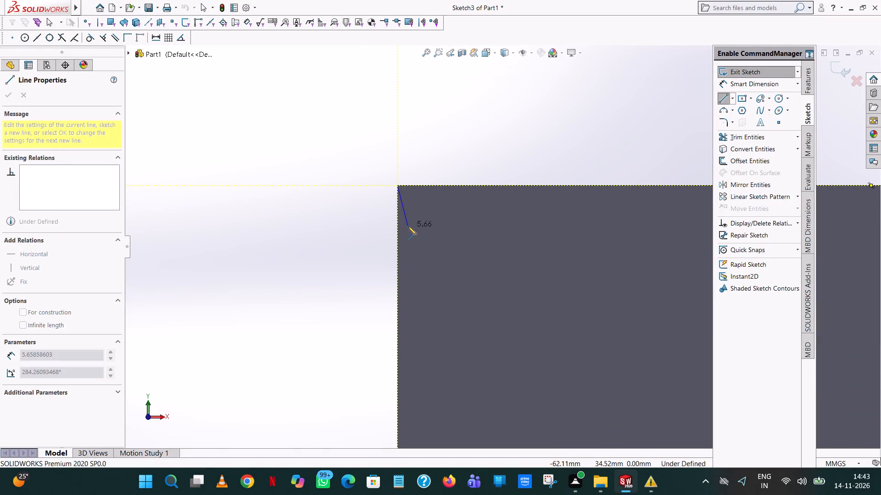
left_click(396, 294)
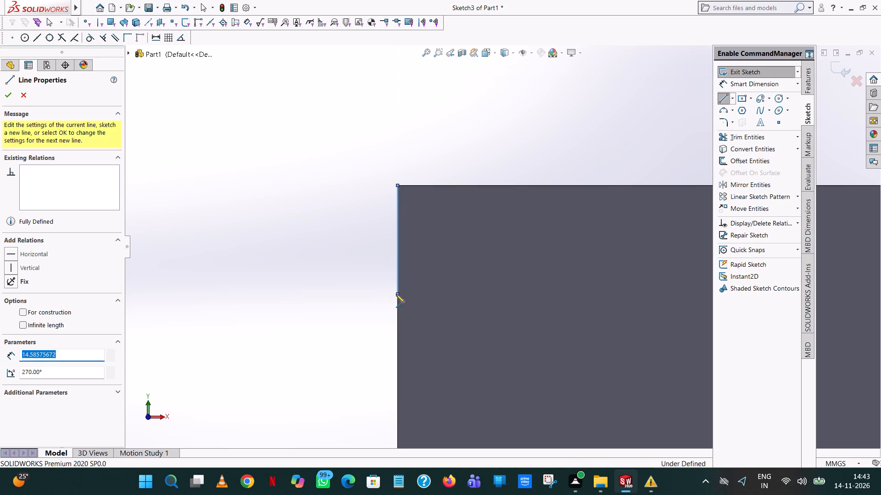
type("26")
key("Return")
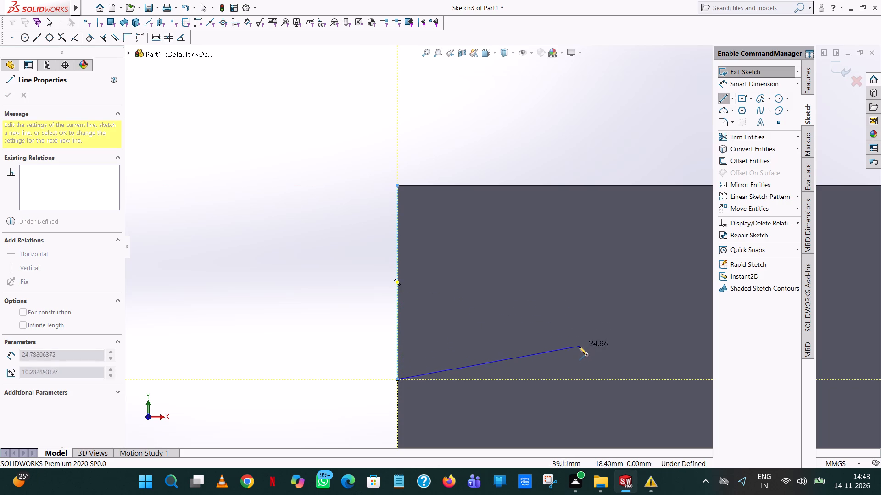
Continue the profile with an 18 mm horizontal line inward and a vertical line up to the block's upper edge.
left_click(502, 379)
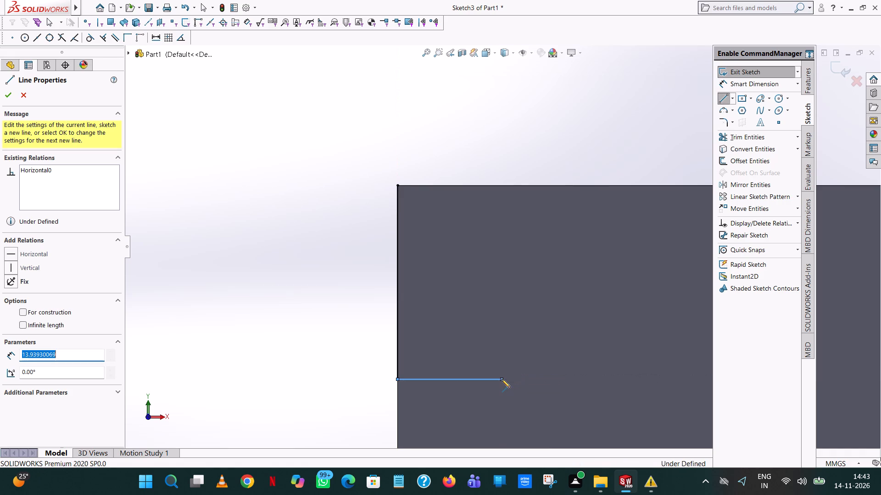
type("18")
key("Return")
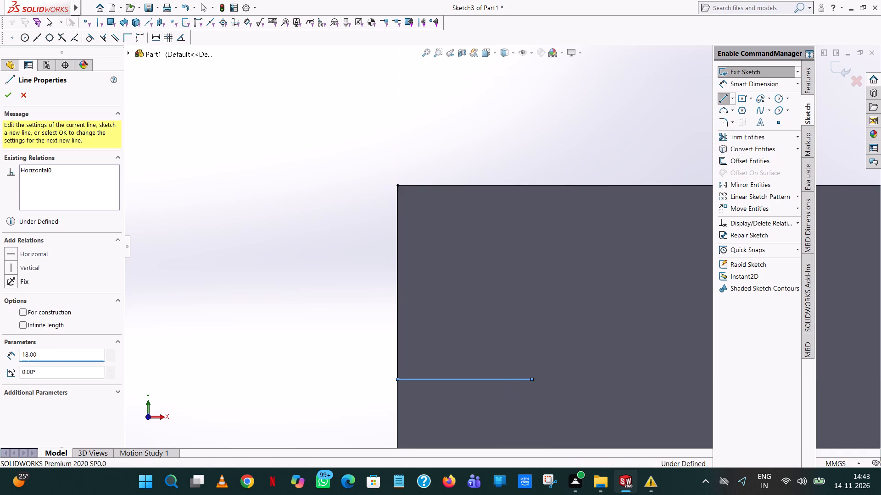
left_click(533, 186)
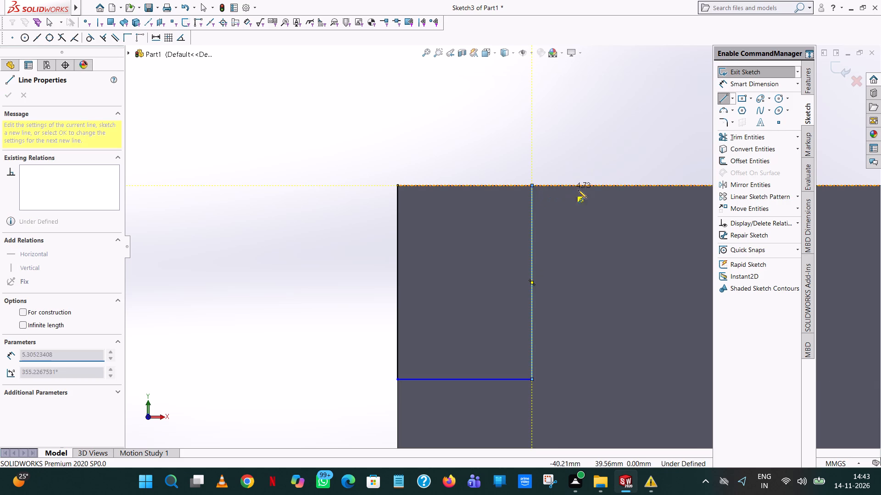
Close a rectangular notch profile with a 17 mm line along the upper edge, a 26 mm vertical line and a lower line back.
left_click(681, 187)
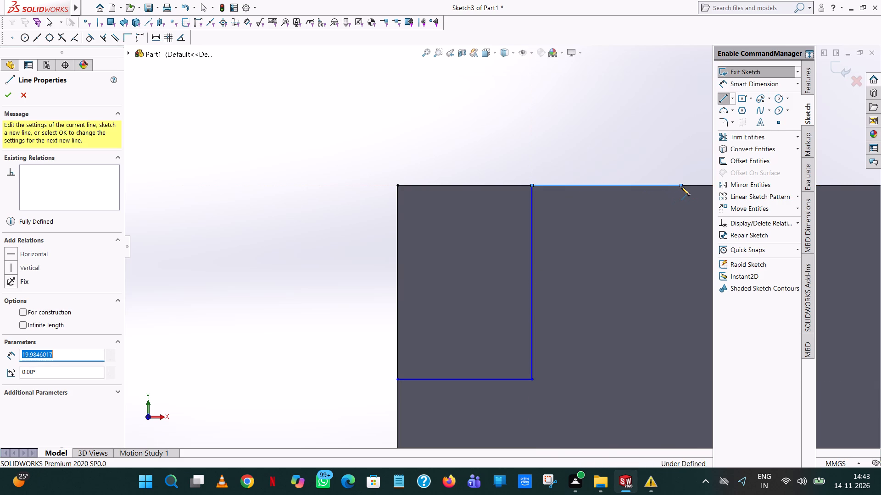
type("35-")
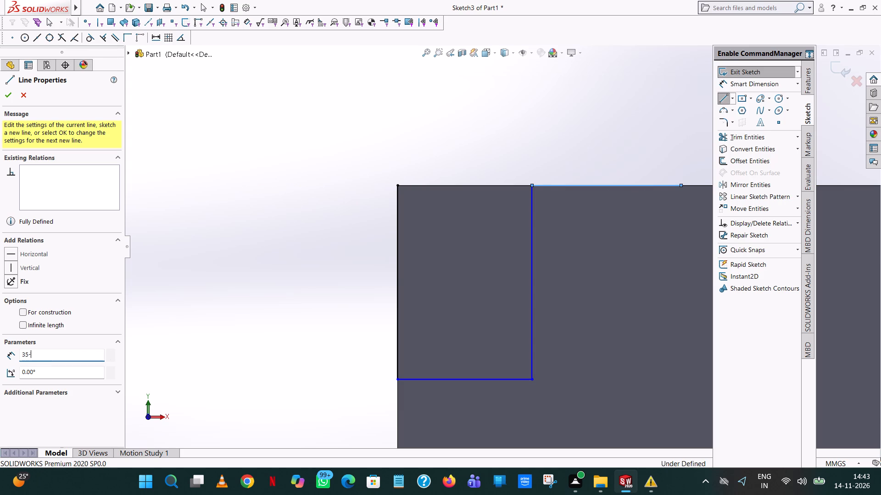
type("18")
key("Return")
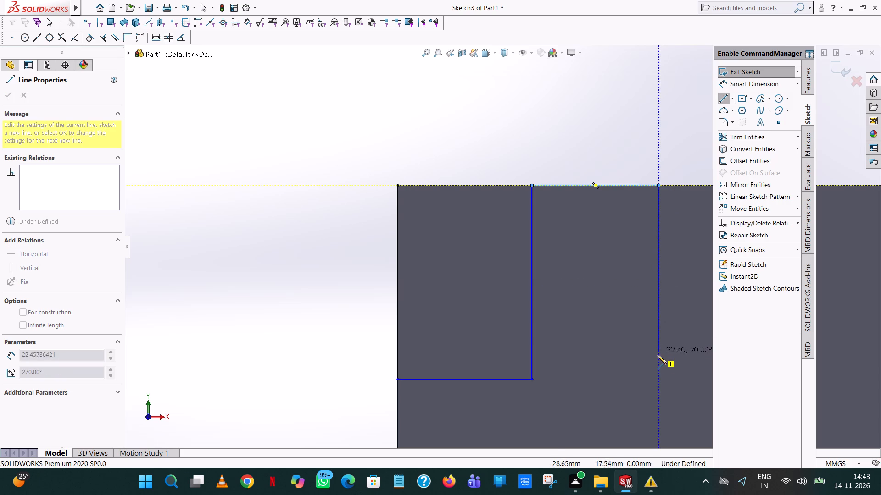
left_click(658, 381)
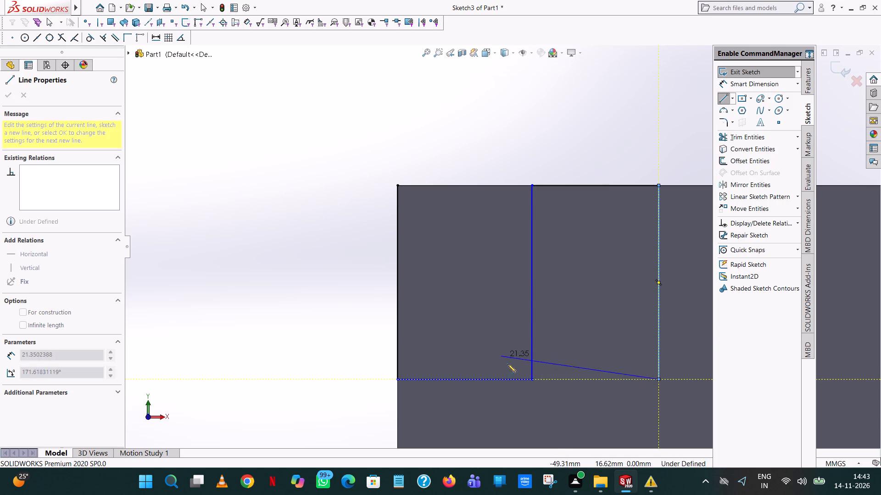
left_click(531, 379)
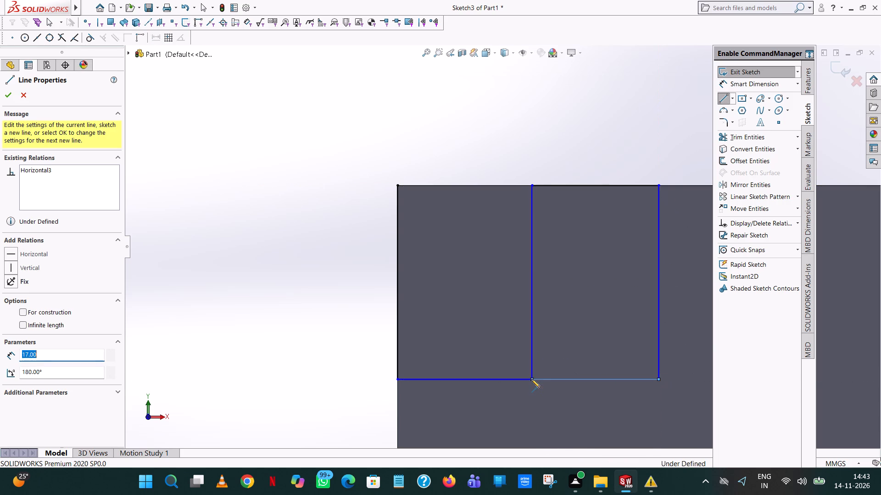
End the line chain and trim away the 18 mm horizontal line between the block's left edge and the notch profile.
right_click(531, 379)
left_click(561, 392)
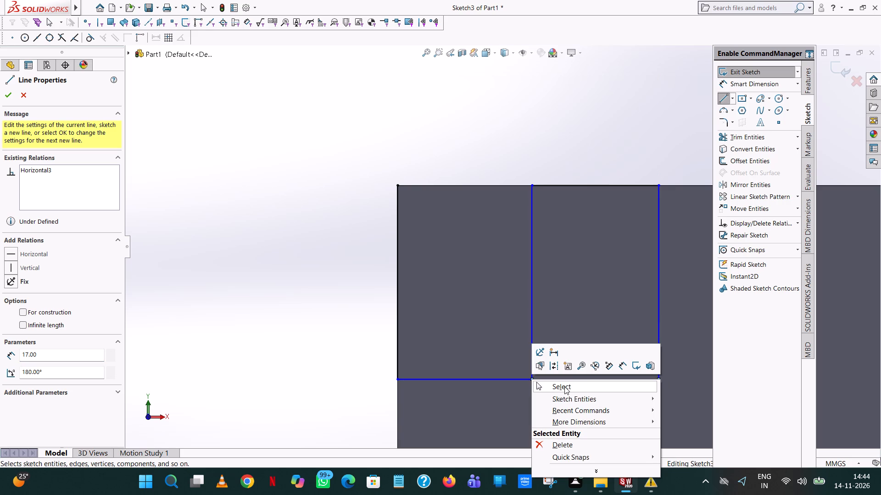
left_click(564, 386)
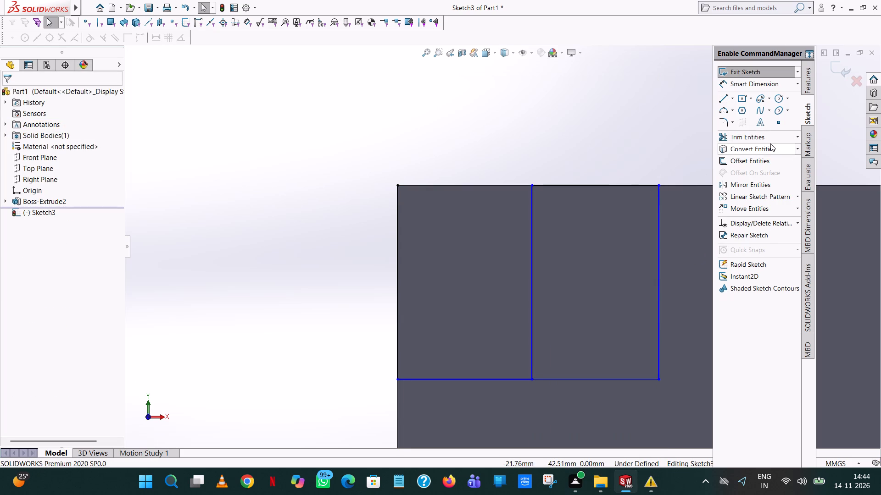
left_click(773, 140)
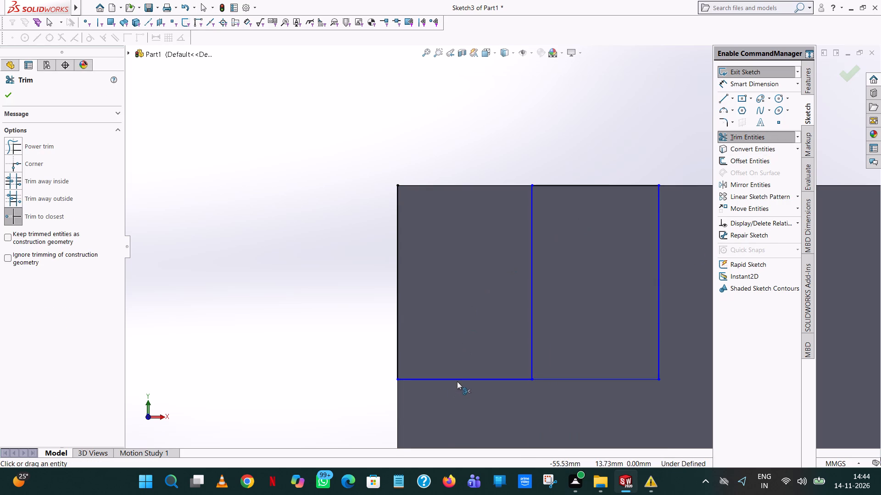
left_click(458, 381)
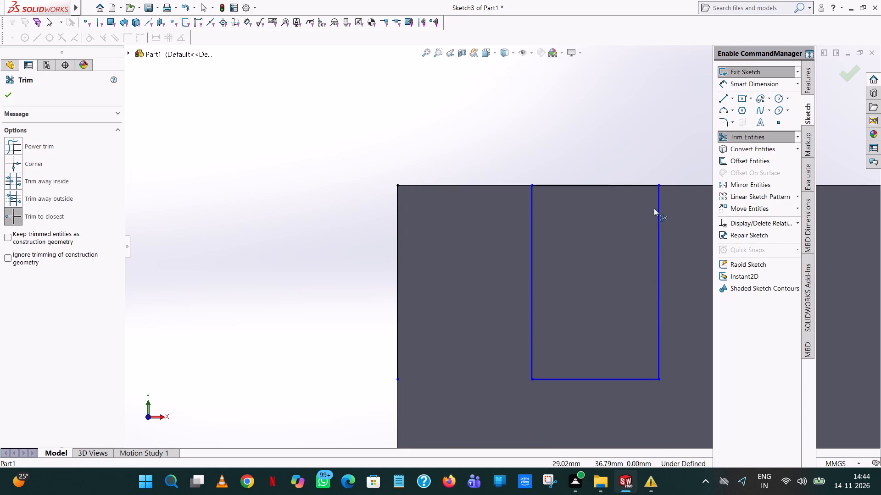
Dimension the distance between the notch profile's lower and upper lines, placing it left of the block.
left_click(780, 83)
left_click(555, 379)
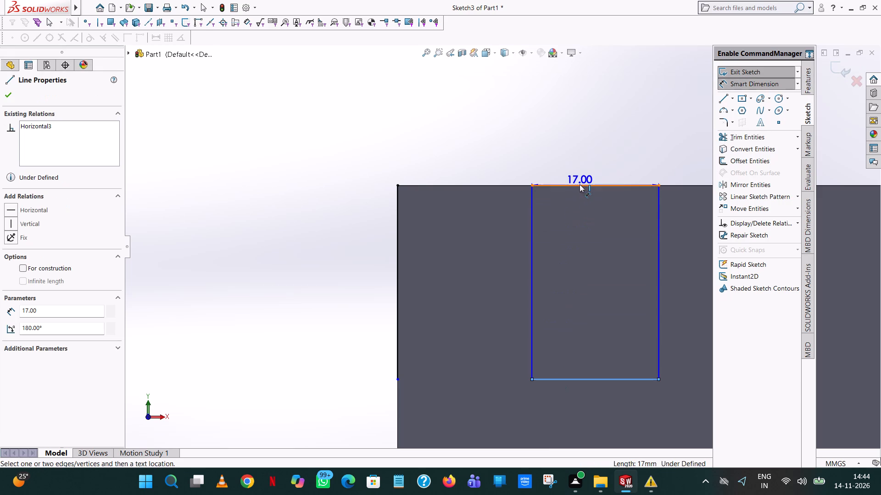
left_click(580, 185)
left_click(290, 252)
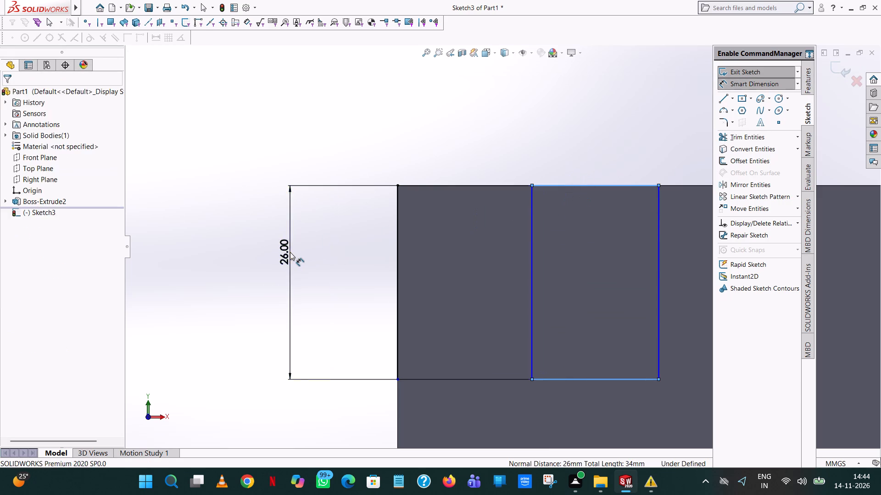
left_click(251, 239)
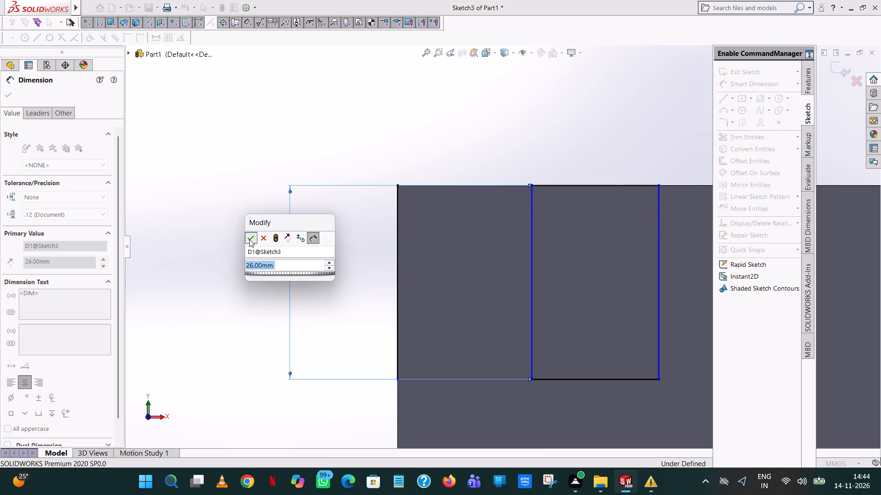
left_click(226, 239)
Dimension the distance from the block's left edge line to the notch's nearer vertical side, placing it above the block.
left_click(533, 345)
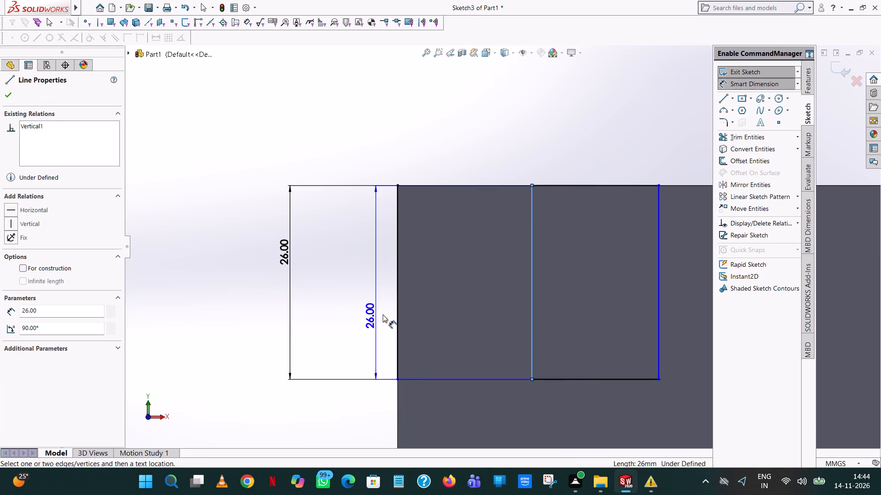
left_click(397, 311)
left_click(419, 148)
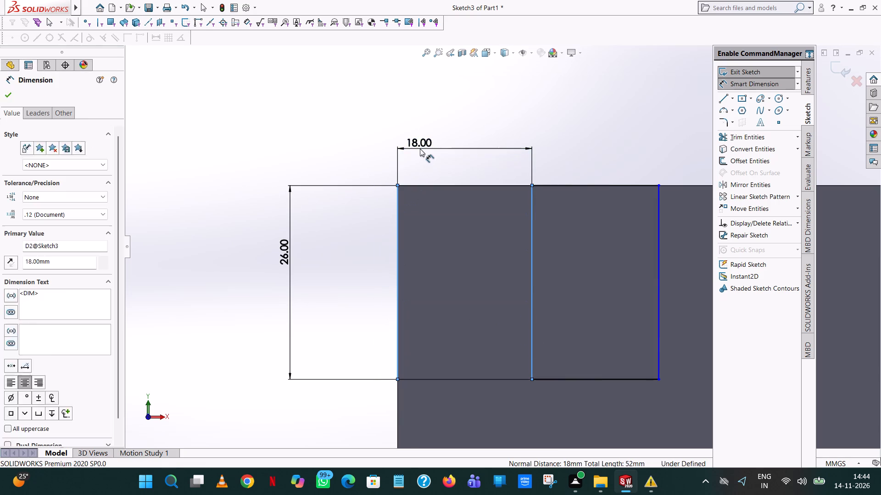
left_click(380, 134)
left_click(538, 106)
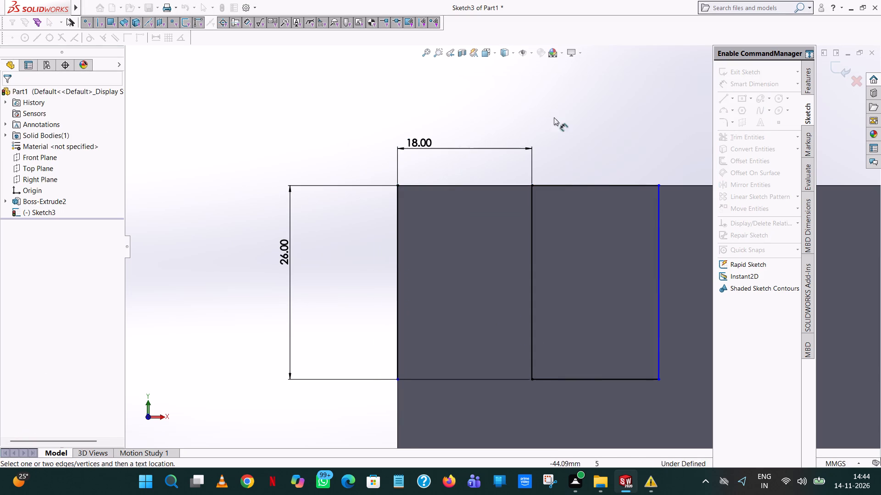
Dimension the notch's width between its two vertical sides, placing it above the upper edge.
left_click(660, 249)
left_click(531, 247)
left_click(563, 162)
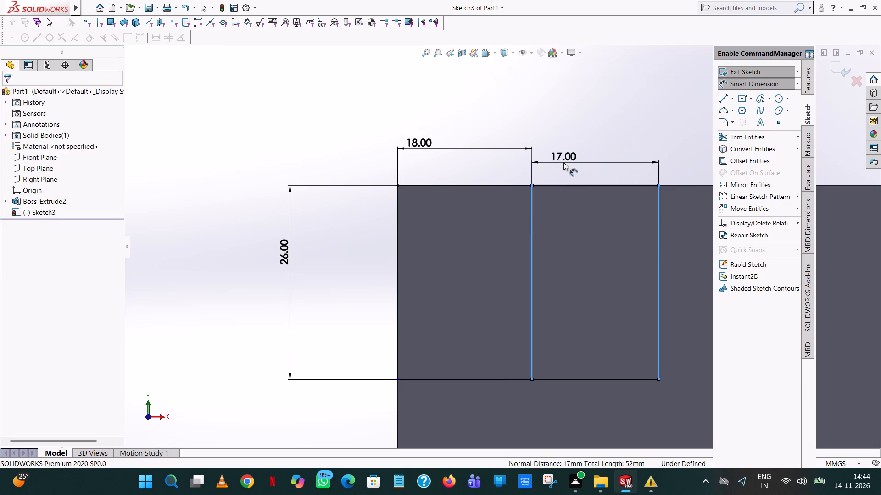
left_click(523, 148)
left_click(607, 107)
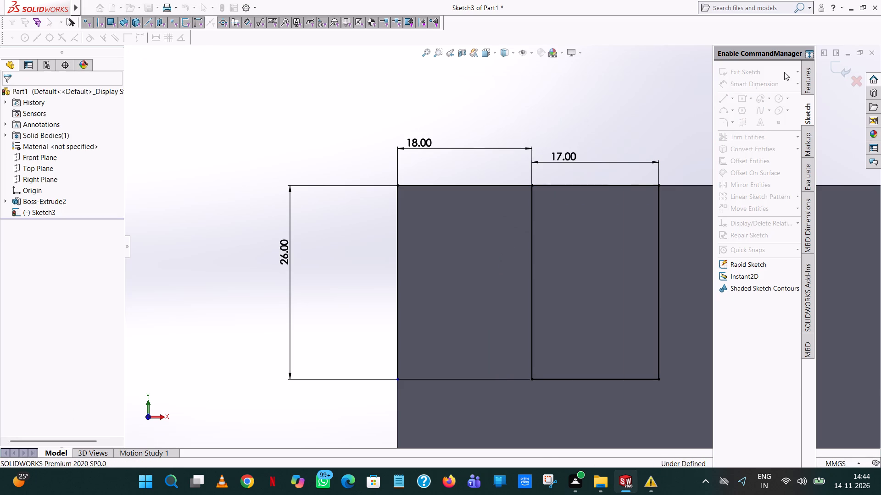
Cut the closed rectangular notch region from the sketch plane with a blind depth of 40 mm.
left_click(806, 73)
left_click(758, 132)
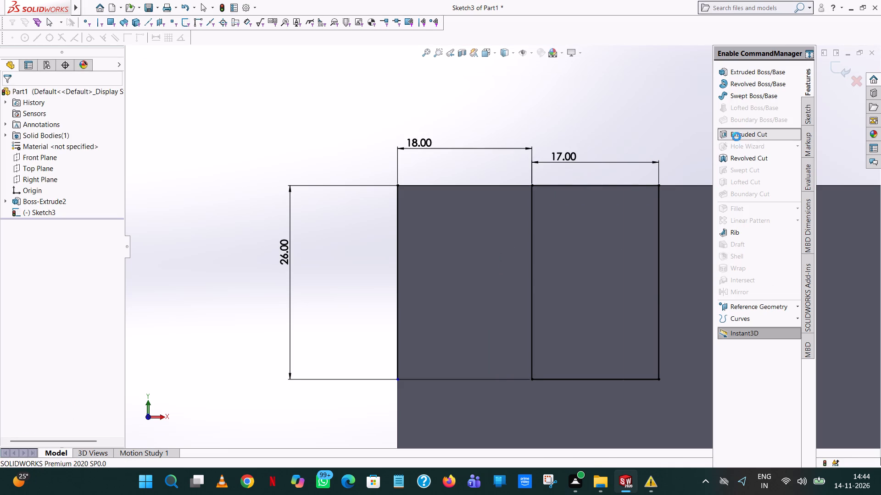
left_click(552, 200)
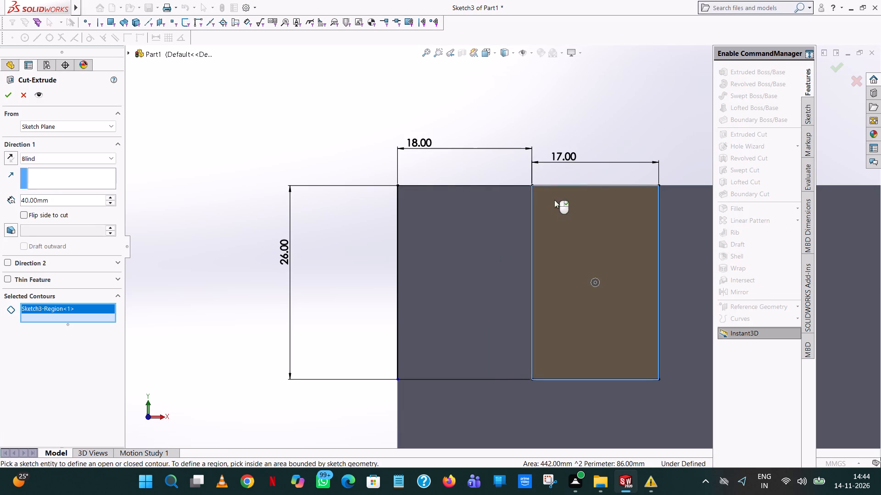
middle_click_drag(632, 261, 631, 363)
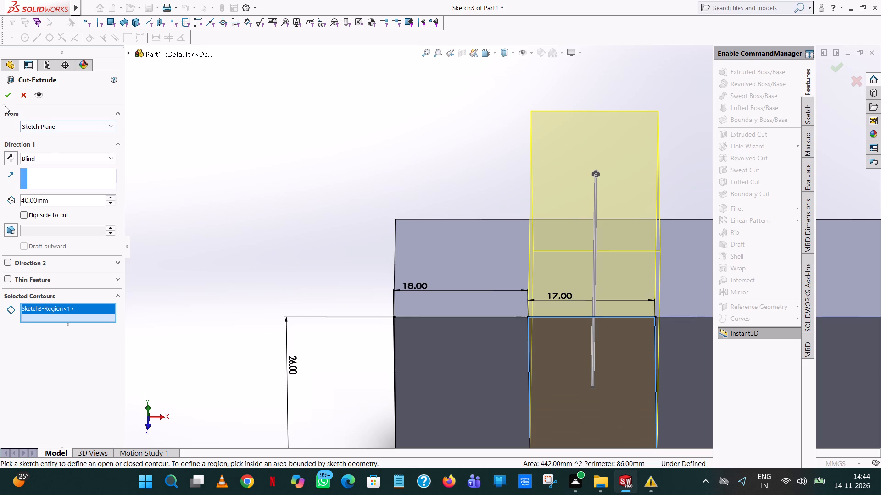
left_click(9, 97)
left_click(475, 94)
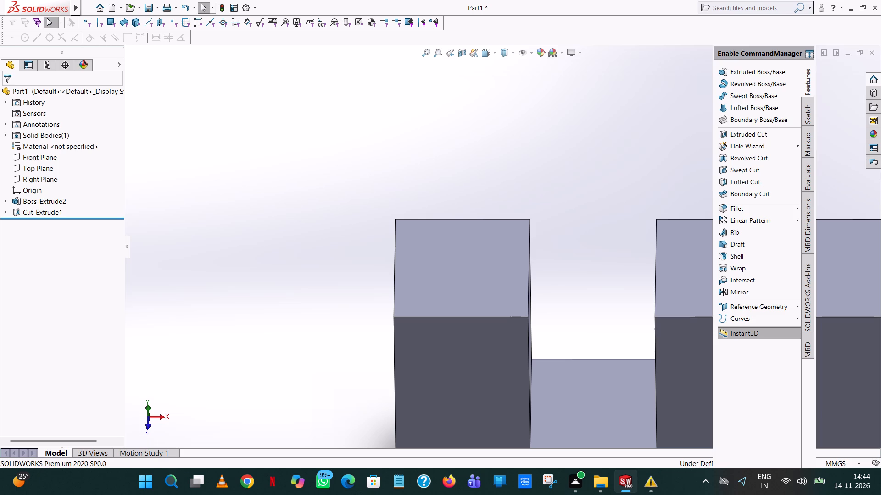
Apply a full round fillet to the narrow upright beside the notch, using its upper end face as center and the block's two large faces as sides.
left_click(799, 208)
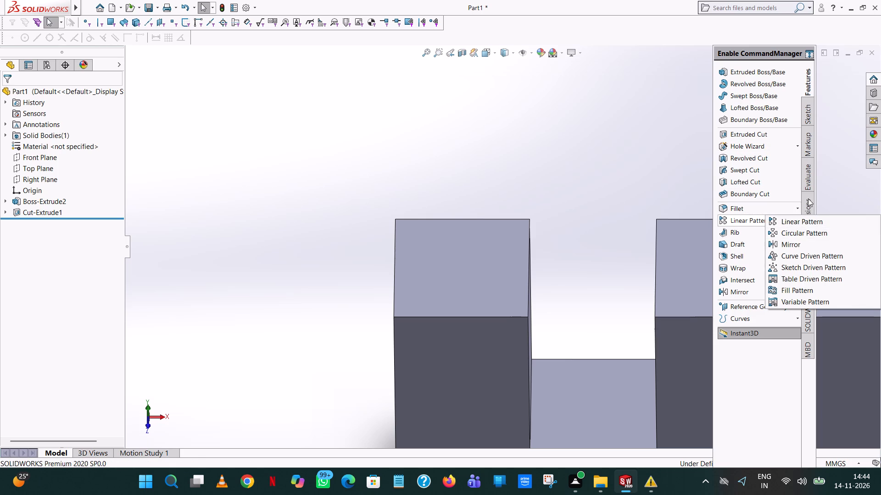
left_click(806, 210)
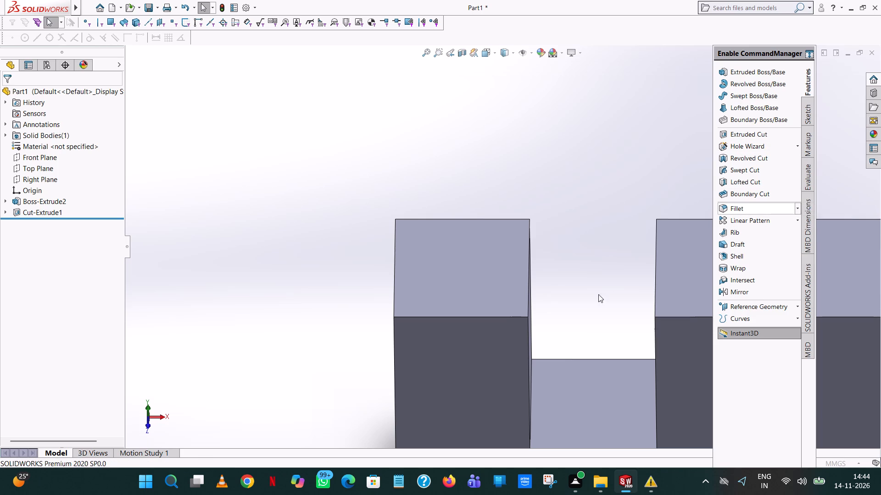
scroll(551, 303, "up", 2)
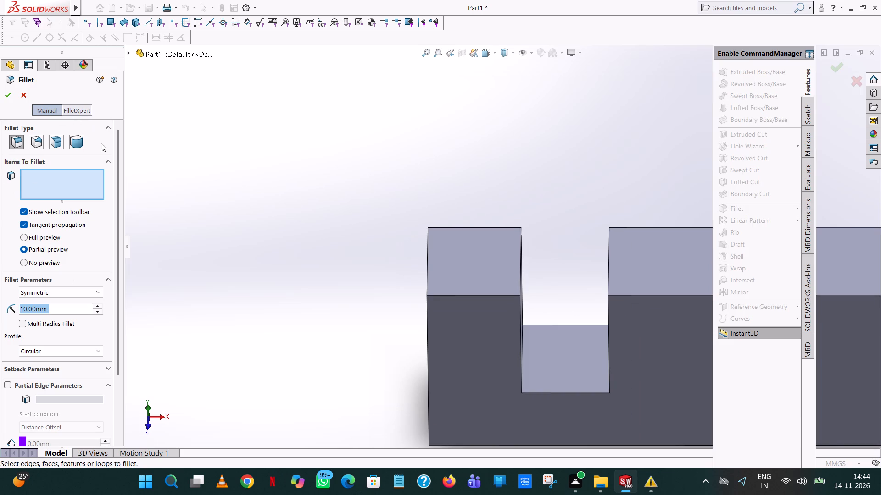
left_click(77, 140)
left_click(484, 339)
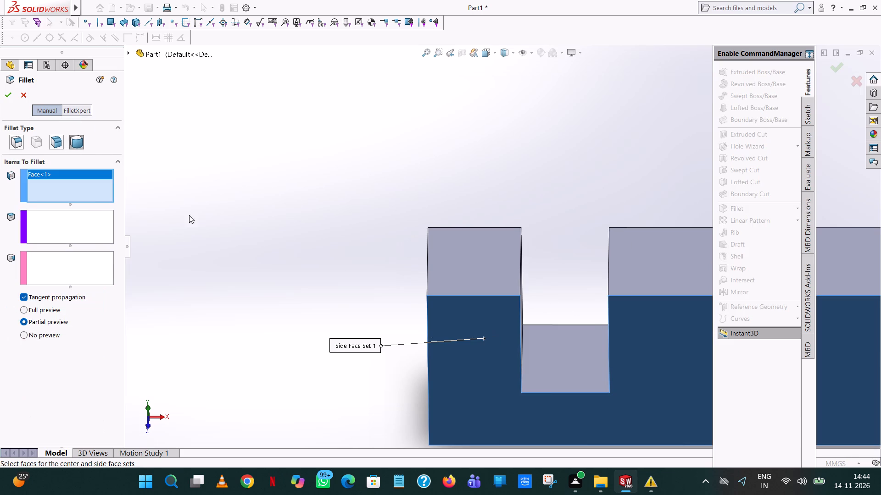
left_click(34, 226)
left_click(492, 251)
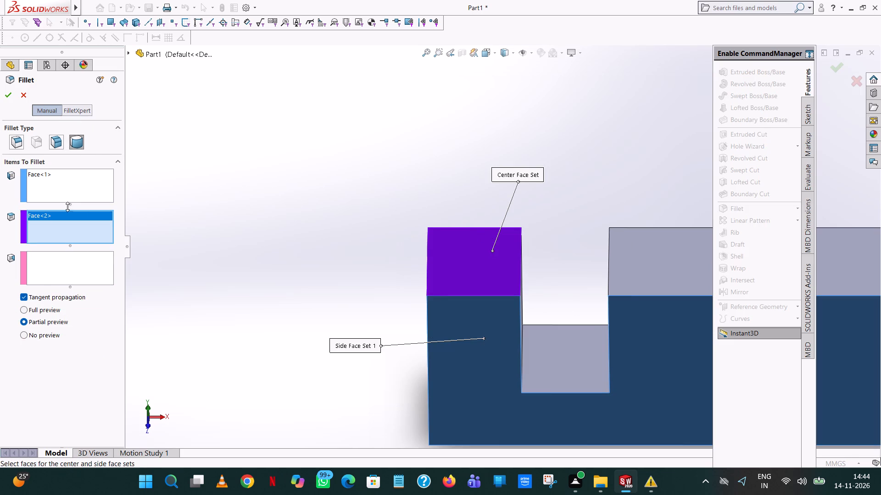
left_click(40, 271)
scroll(478, 183, "up", 1)
middle_click_drag(477, 183, 499, 378)
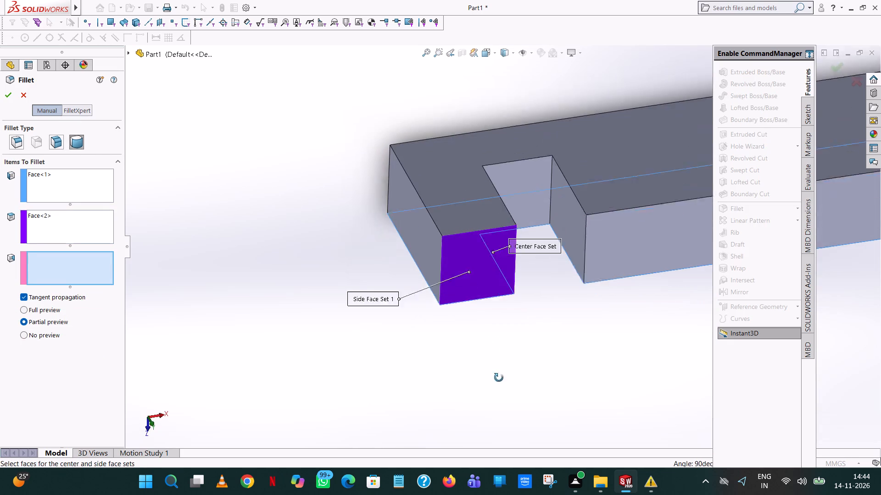
middle_click_drag(499, 378, 503, 399)
left_click(465, 207)
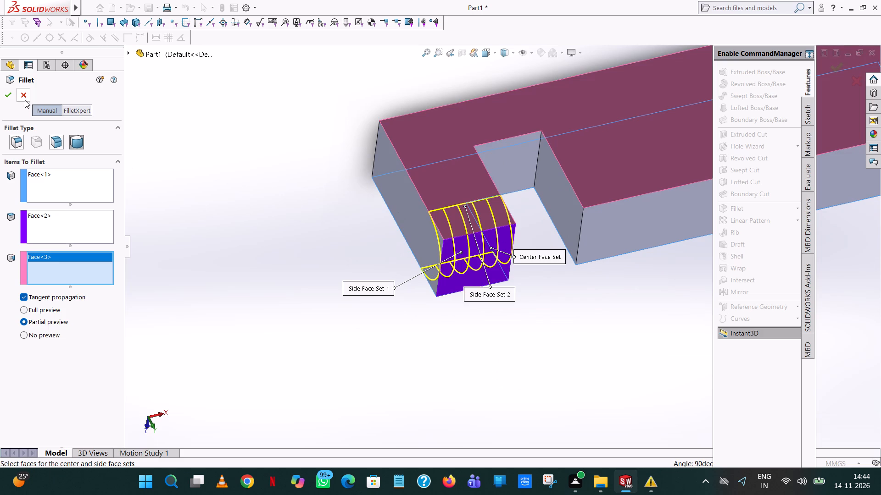
left_click(9, 98)
Start a sketch on the block's large front face and orient the view normal to it.
middle_click_drag(505, 373, 466, 211)
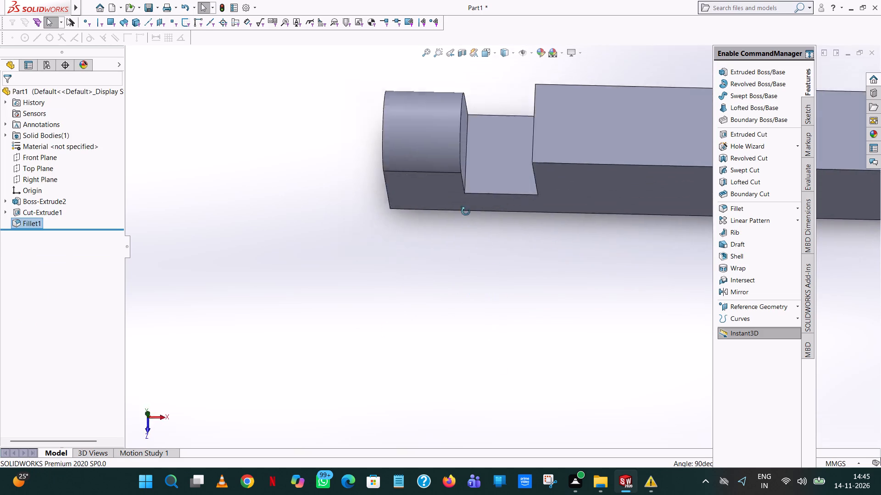
middle_click_drag(466, 211, 474, 59)
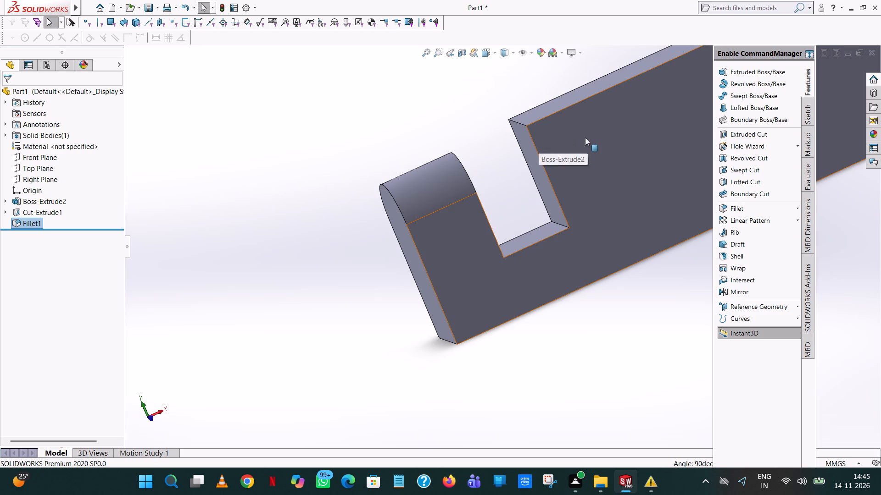
scroll(585, 137, "up", 4)
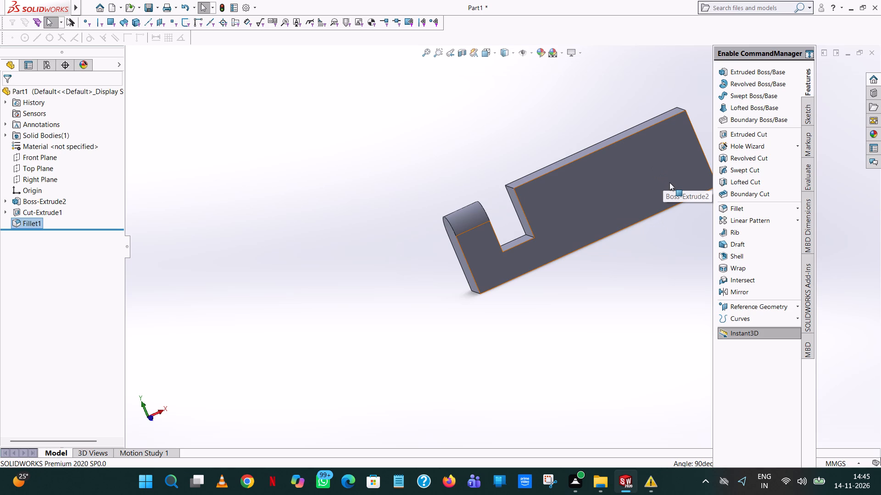
scroll(669, 182, "down", 1)
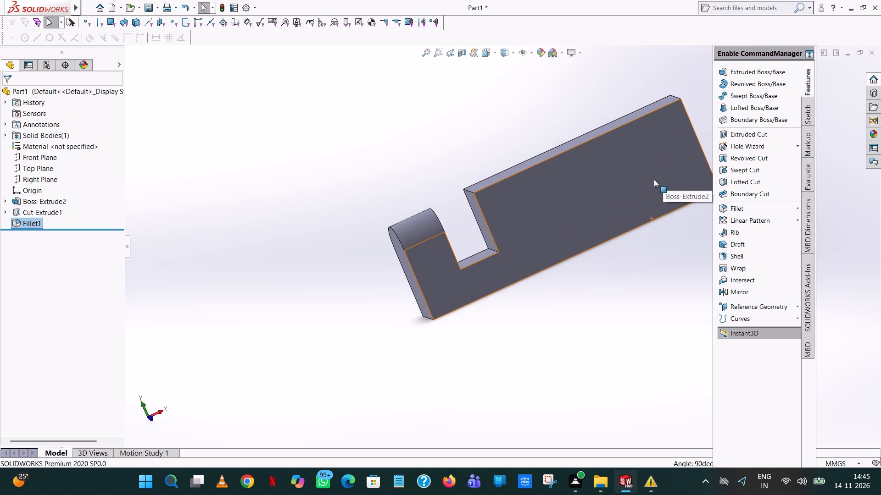
scroll(618, 129, "down", 1)
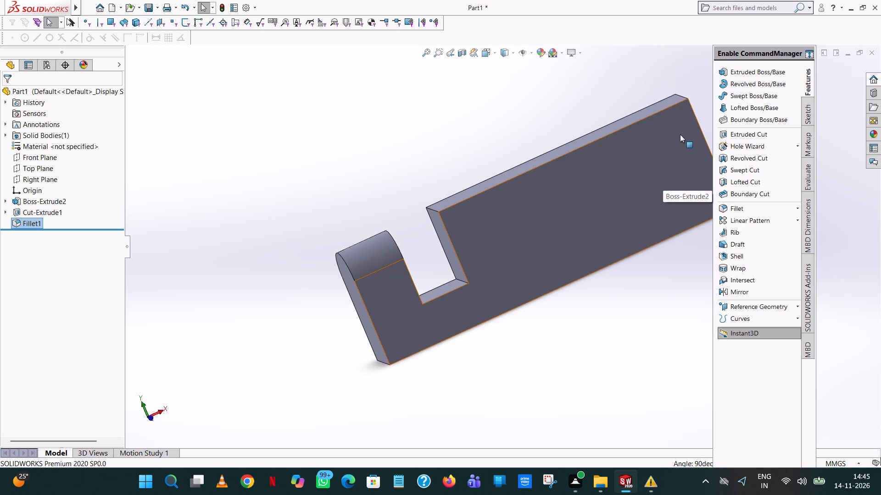
scroll(680, 134, "down", 4)
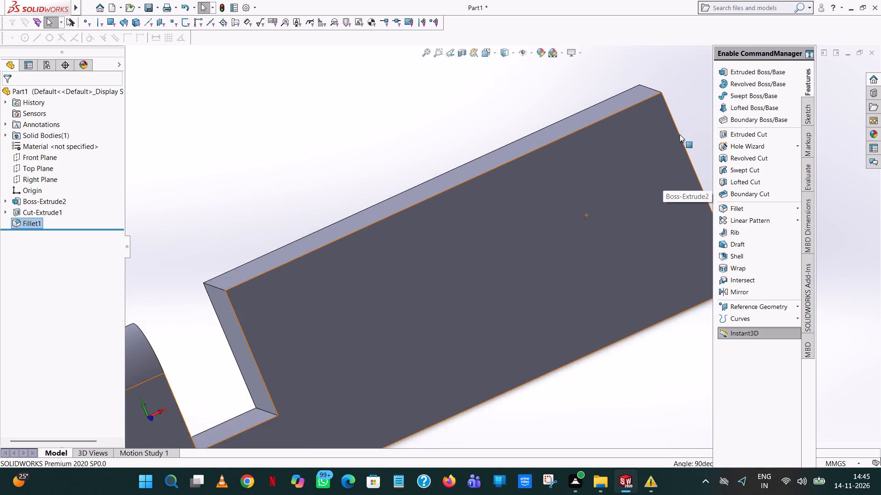
scroll(680, 134, "down", 4)
scroll(679, 135, "up", 7)
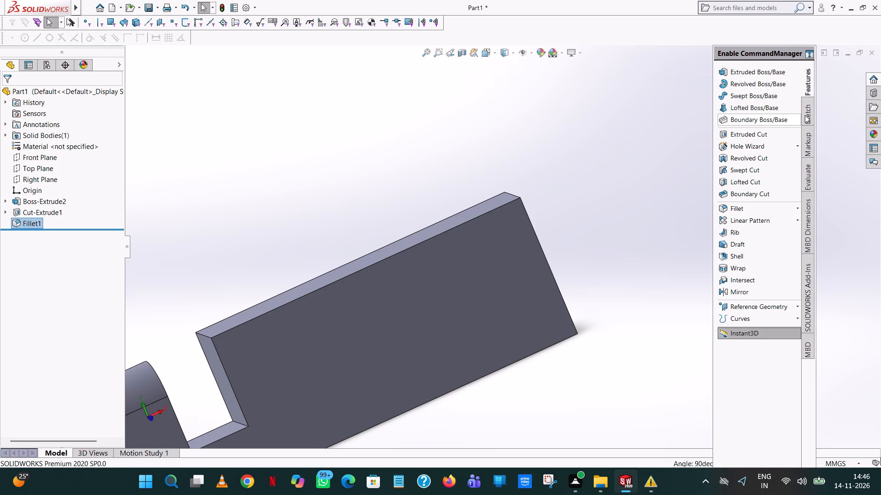
left_click(775, 71)
left_click(495, 234)
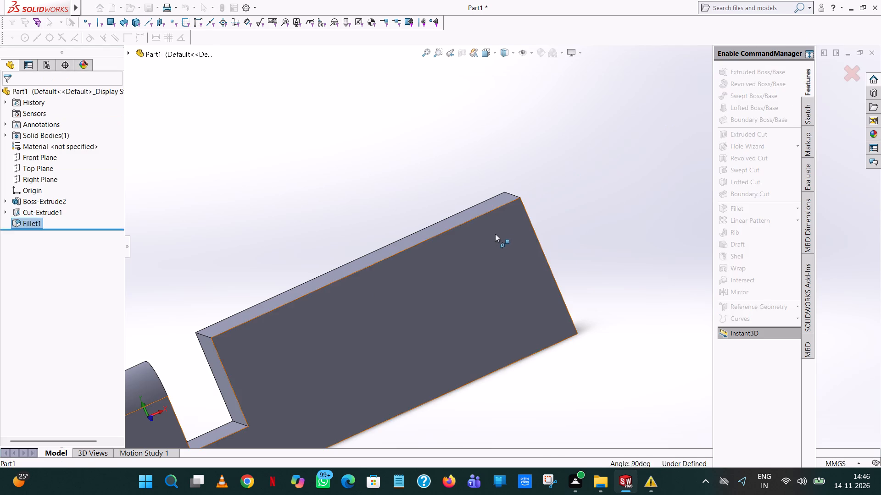
left_click(495, 52)
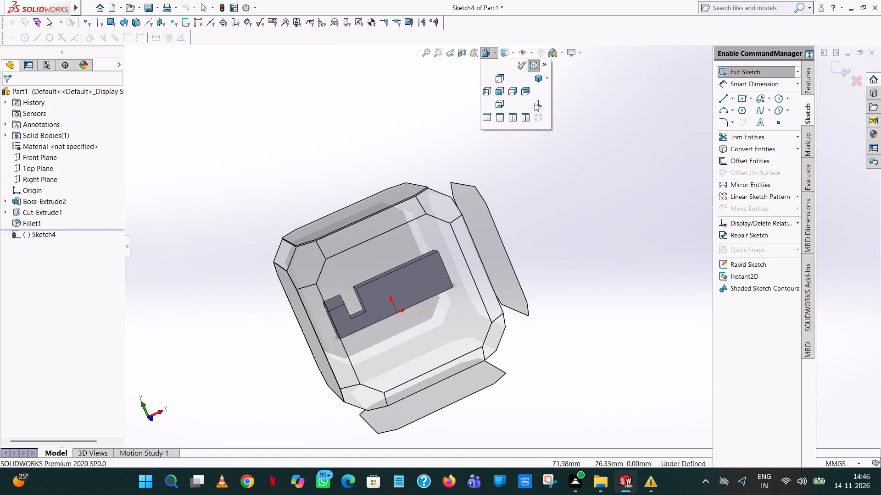
left_click(539, 103)
scroll(617, 356, "up", 6)
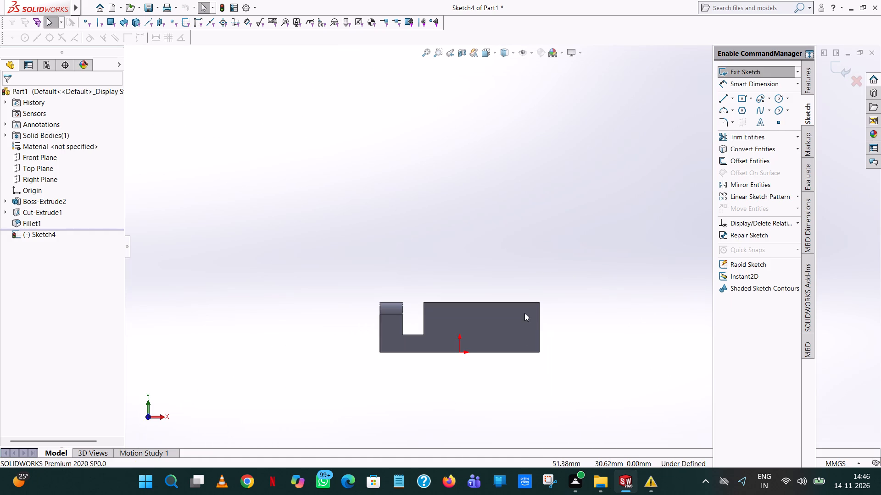
scroll(528, 316, "down", 5)
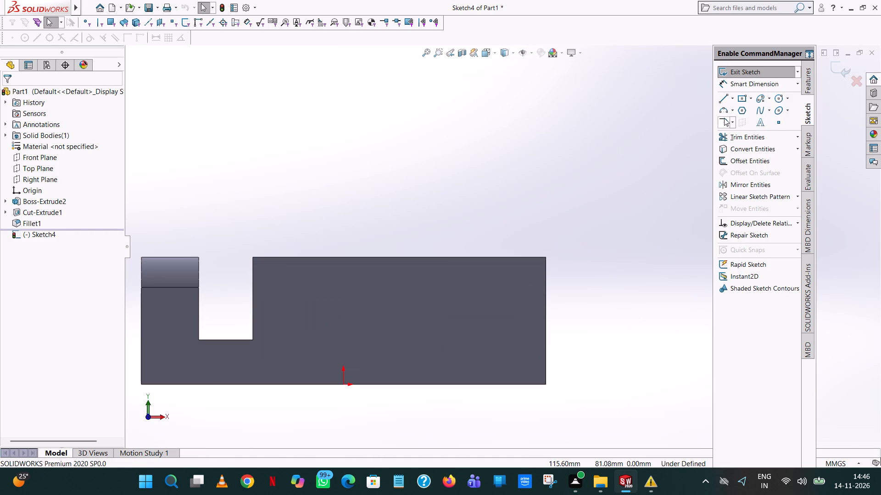
Sketch a circle centered on the midpoint of the block's vertical end edge away from the notch, with radius 65/2 mm.
left_click(779, 96)
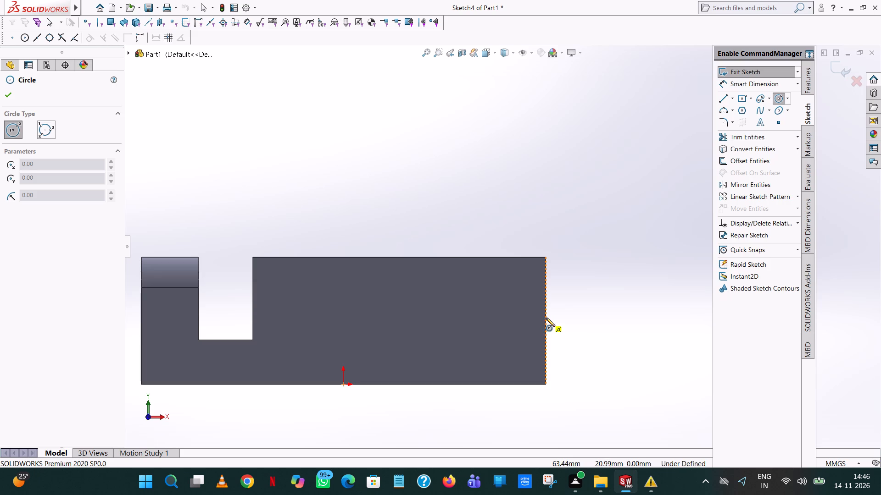
left_click(546, 319)
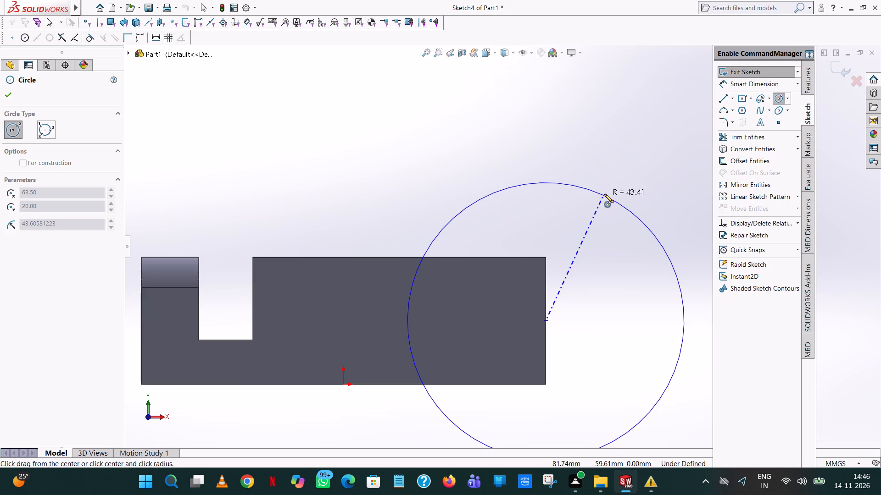
left_click(604, 194)
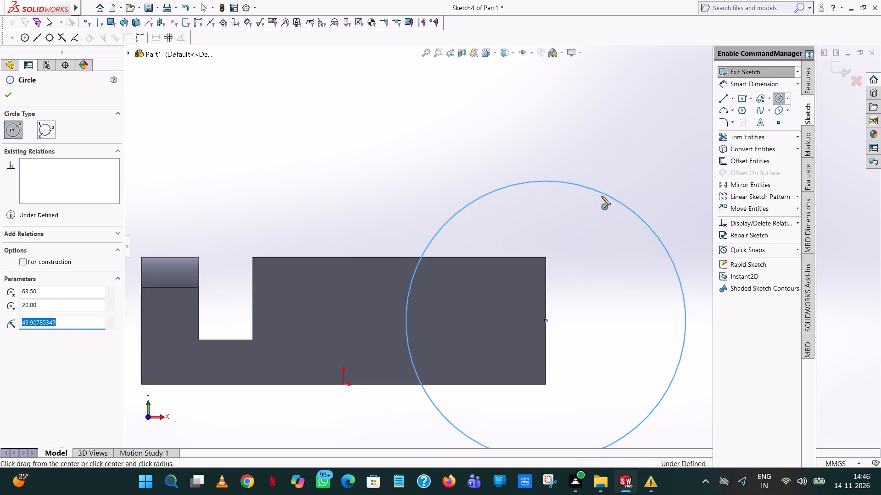
middle_click_drag(599, 206, 596, 347)
scroll(596, 347, "up", 1)
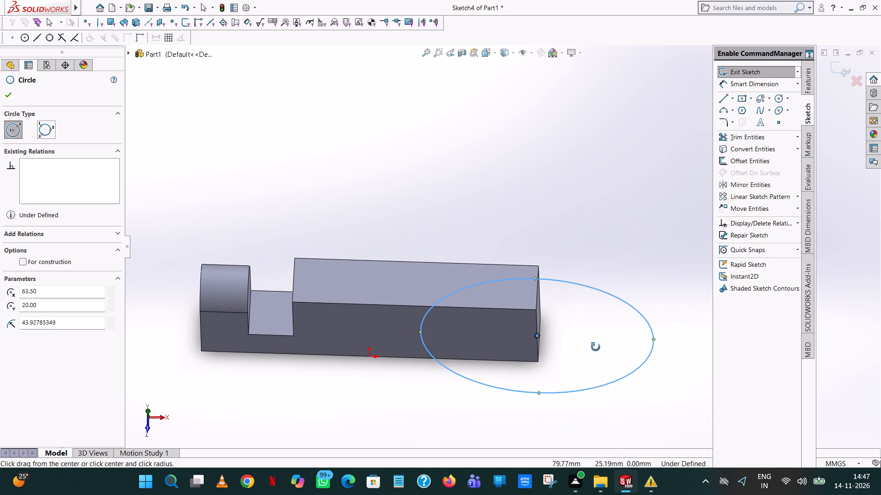
middle_click_drag(596, 347, 591, 274)
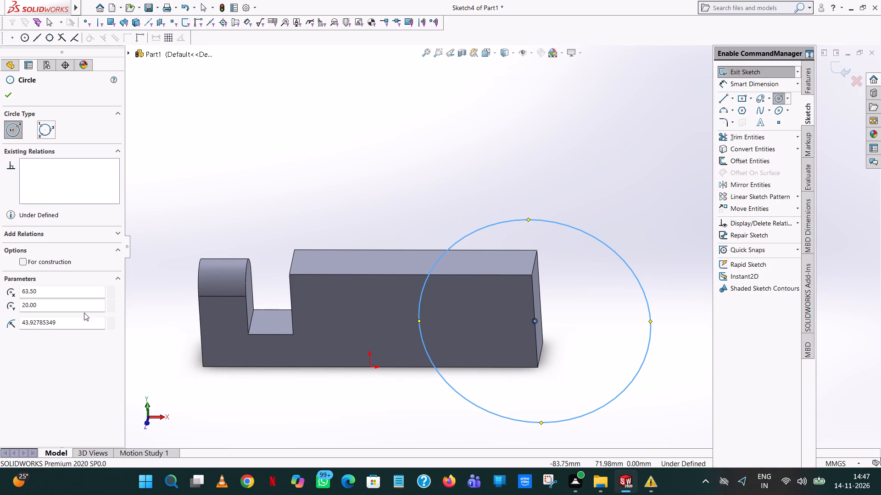
double_click(82, 325)
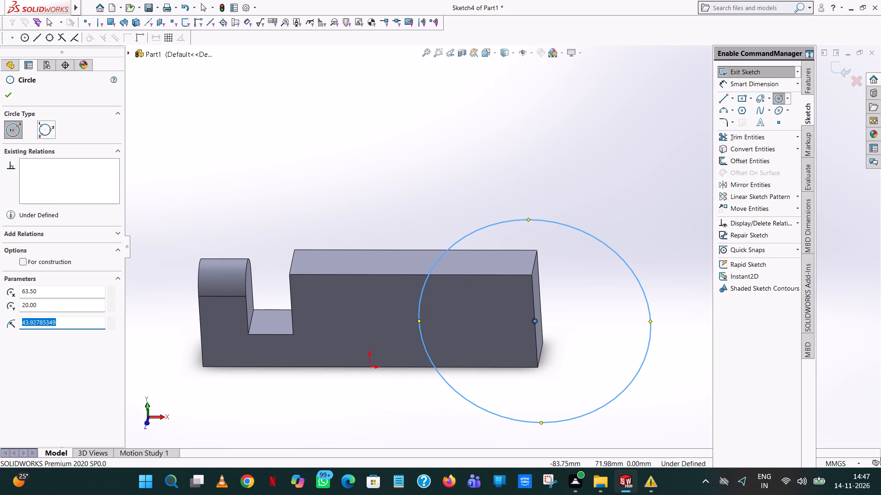
type("65/2")
key("Return")
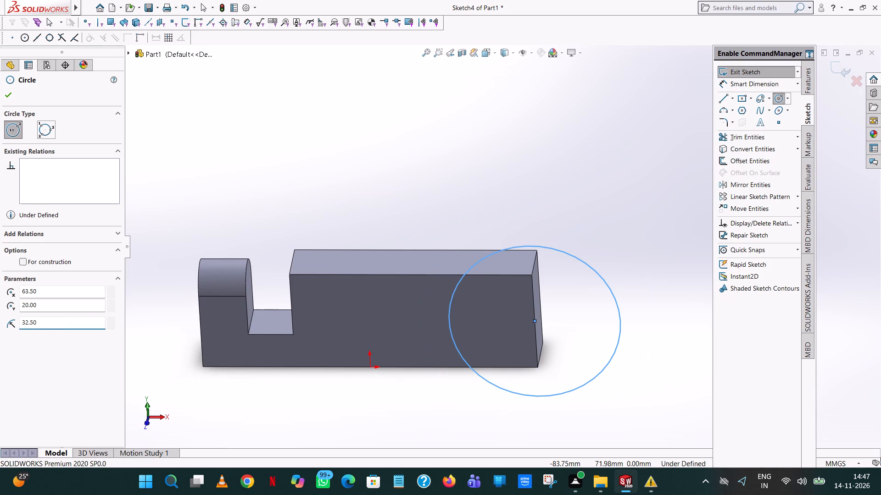
left_click(497, 54)
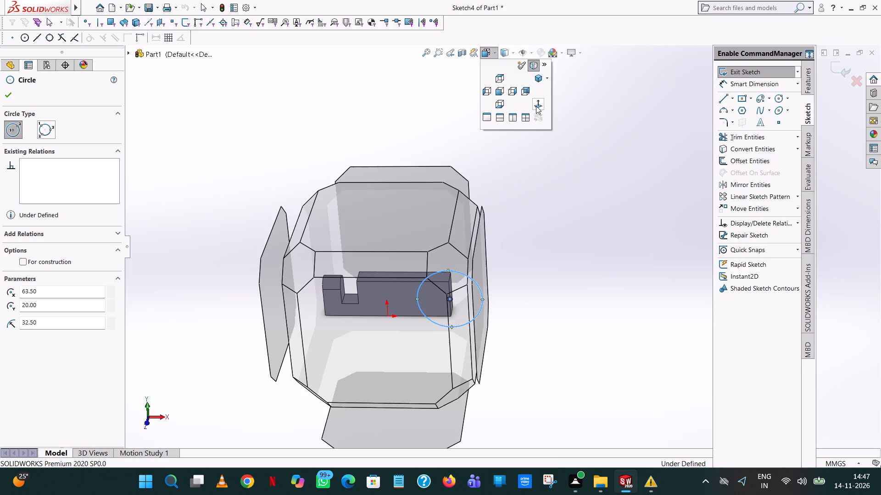
left_click(536, 106)
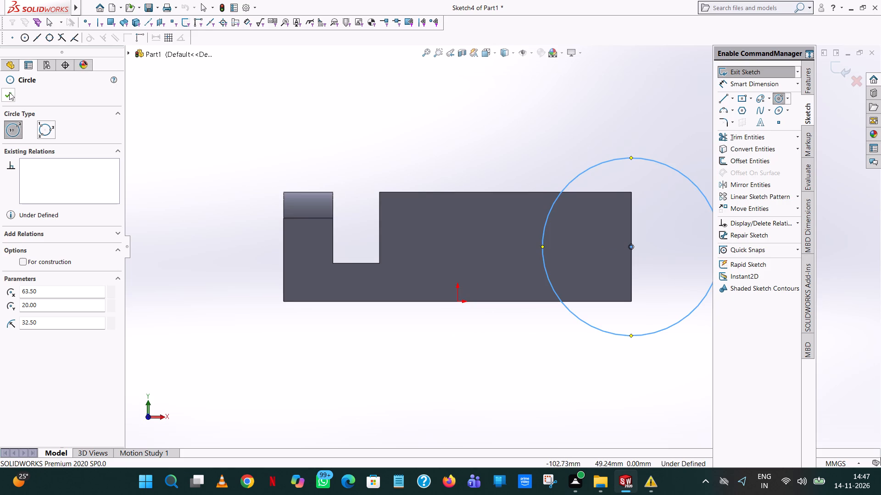
left_click(9, 92)
left_click(638, 120)
Dimension the circle's diameter, placing the dimension above the circle.
scroll(672, 291, "up", 2)
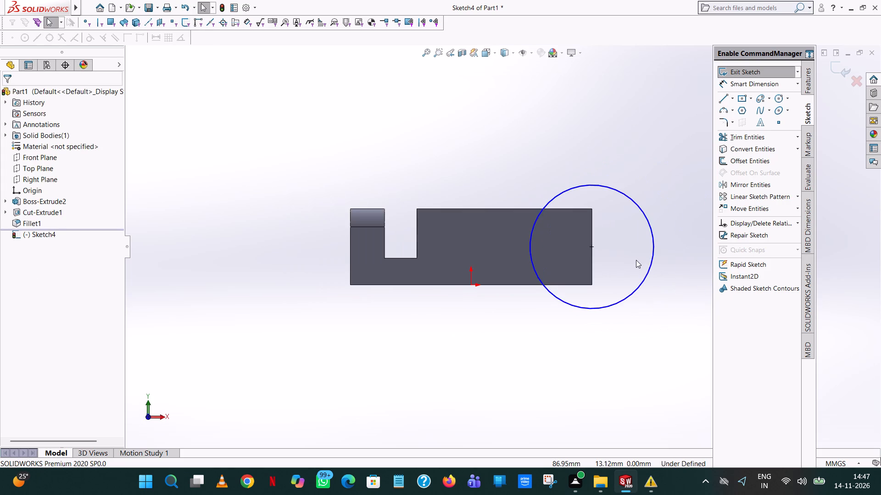
scroll(635, 260, "down", 1)
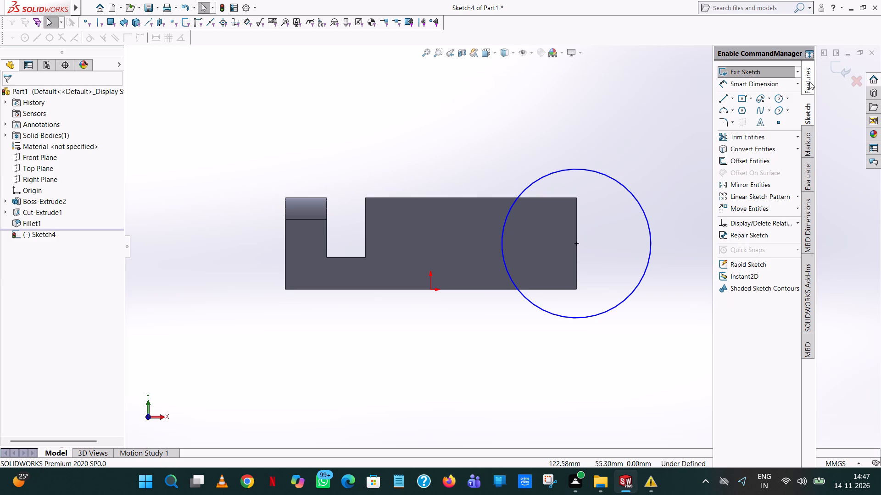
left_click(778, 83)
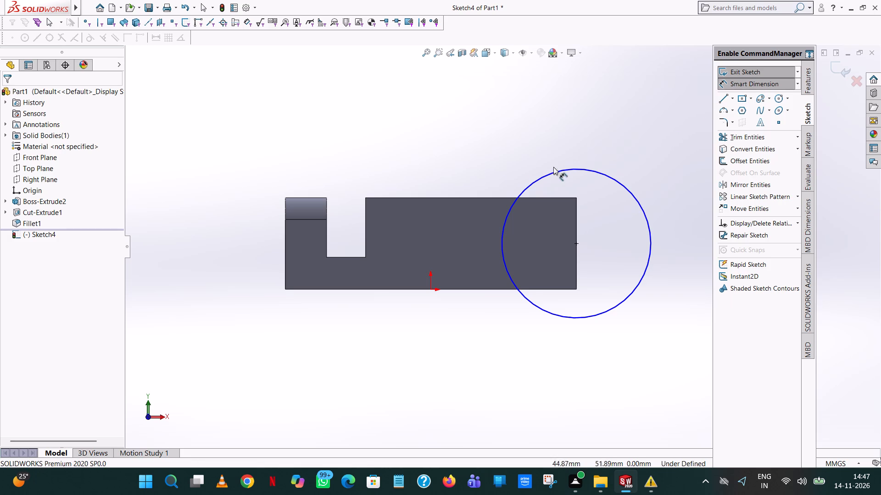
left_click(570, 172)
left_click(581, 115)
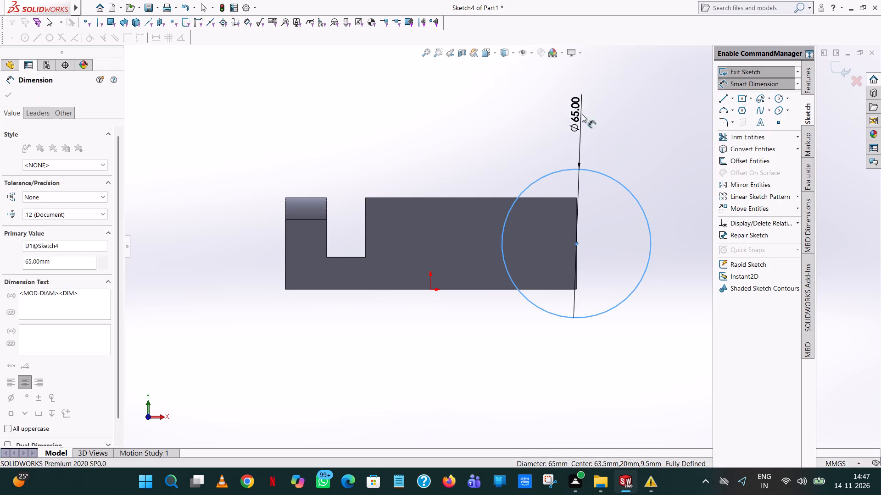
left_click(539, 100)
left_click(591, 71)
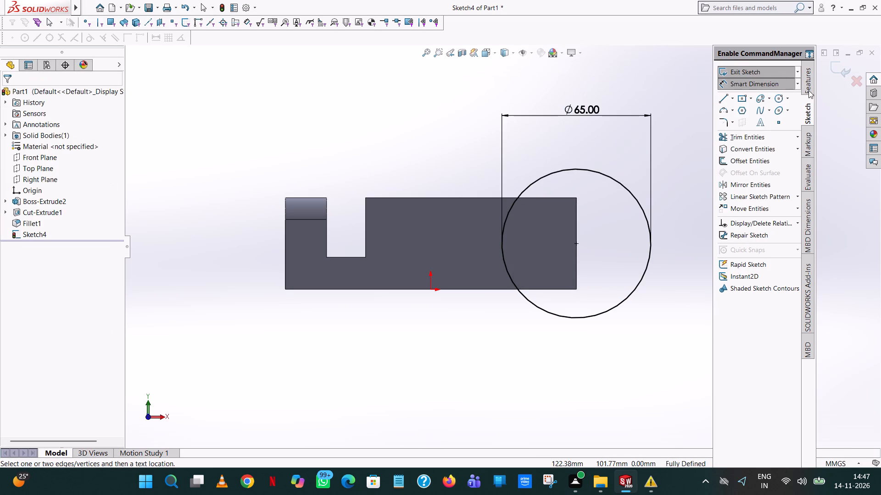
Extrude the circle as a merged boss 19 mm deep, reversing the direction so it runs back through the block's thickness.
left_click(809, 89)
left_click(756, 73)
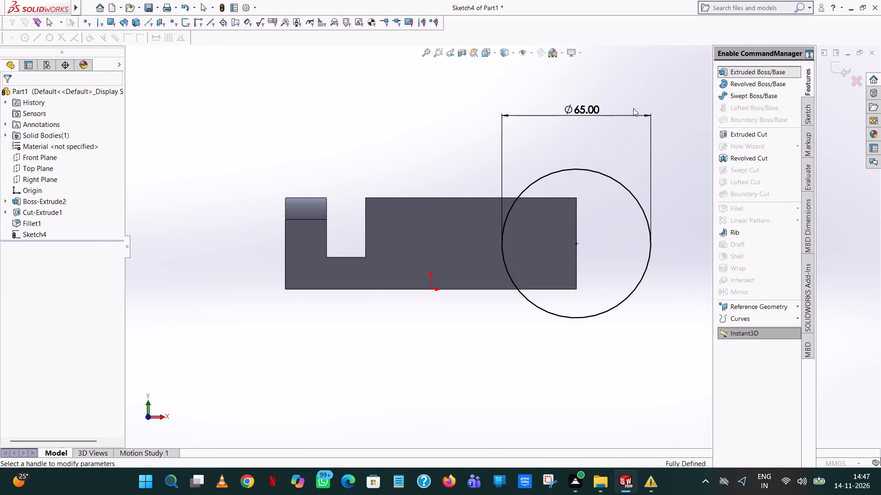
middle_click_drag(612, 133, 612, 337)
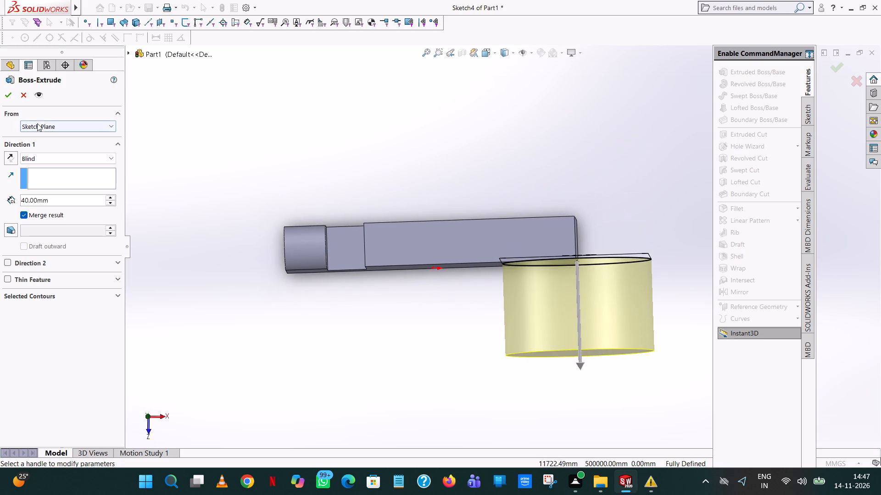
left_click(11, 159)
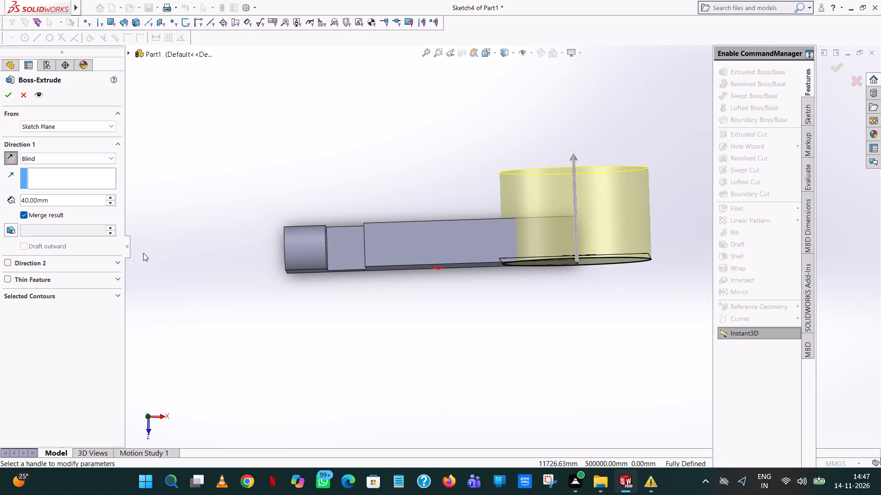
double_click(84, 199)
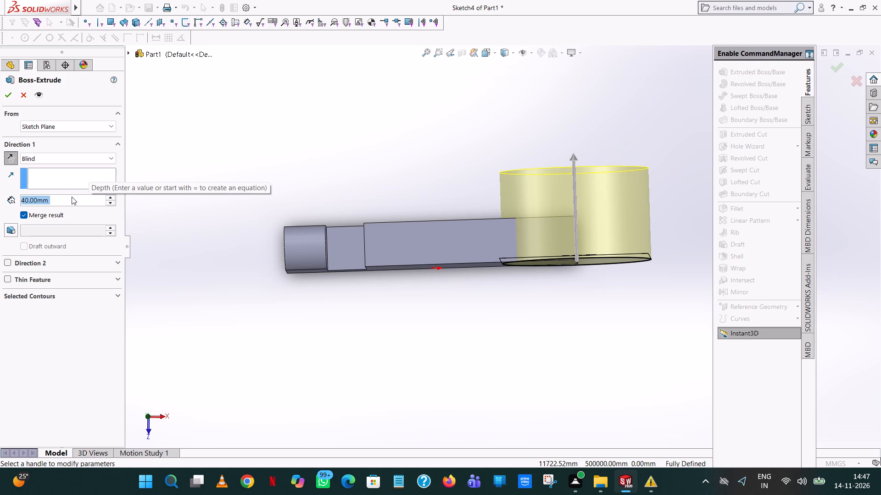
type("19")
key("Return")
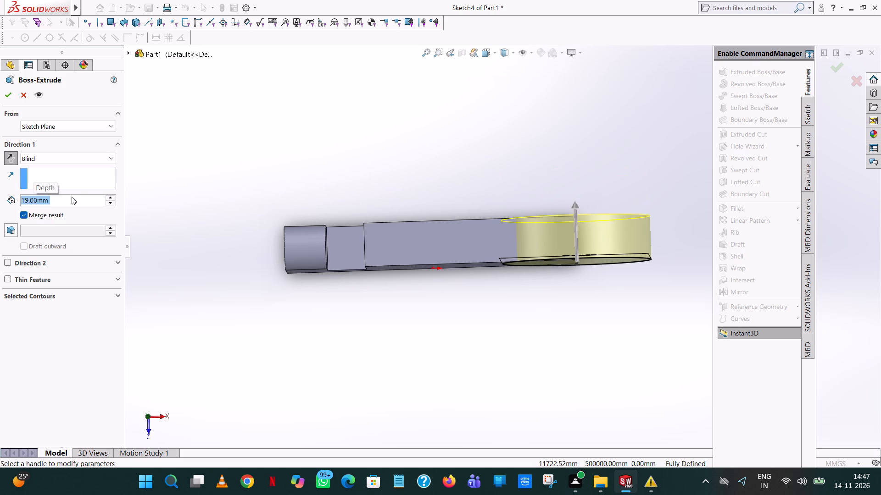
left_click(4, 99)
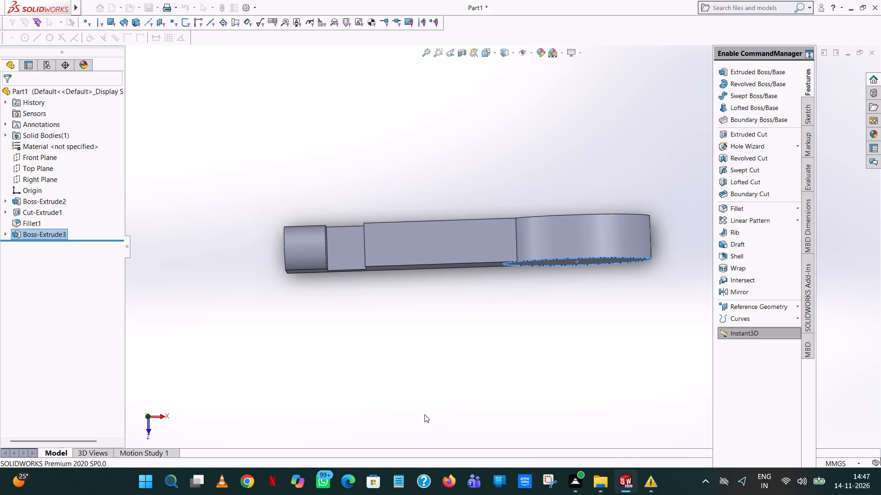
left_click(463, 380)
Start an Extruded Cut sketch on the part's large front face and orient the view normal to it.
middle_click_drag(546, 317, 551, 99)
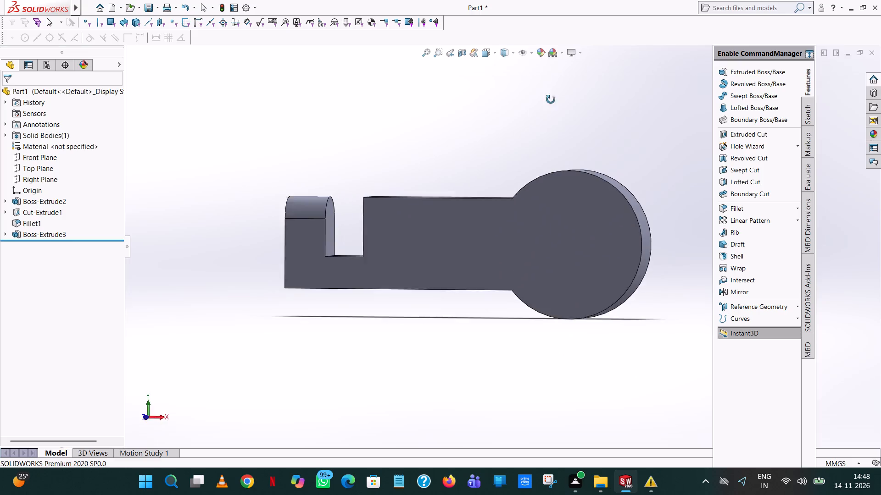
middle_click_drag(551, 99, 615, 161)
scroll(615, 161, "up", 1)
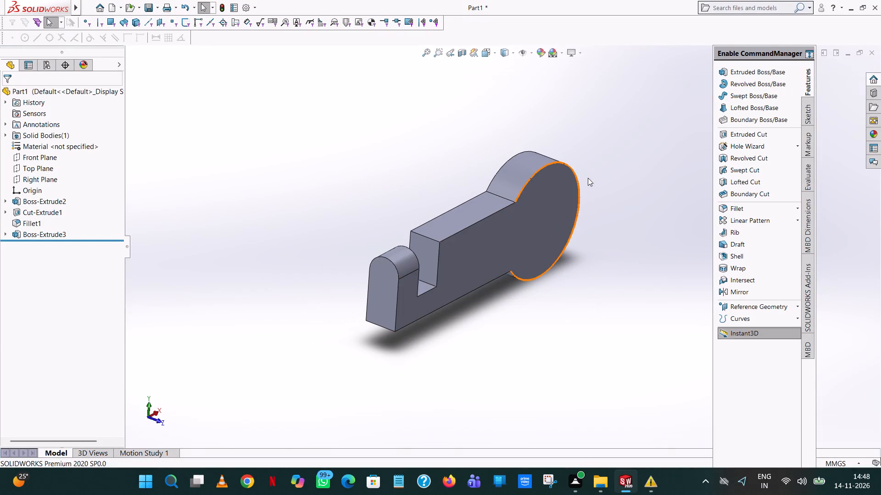
middle_click_drag(588, 178, 518, 161)
scroll(518, 161, "up", 2)
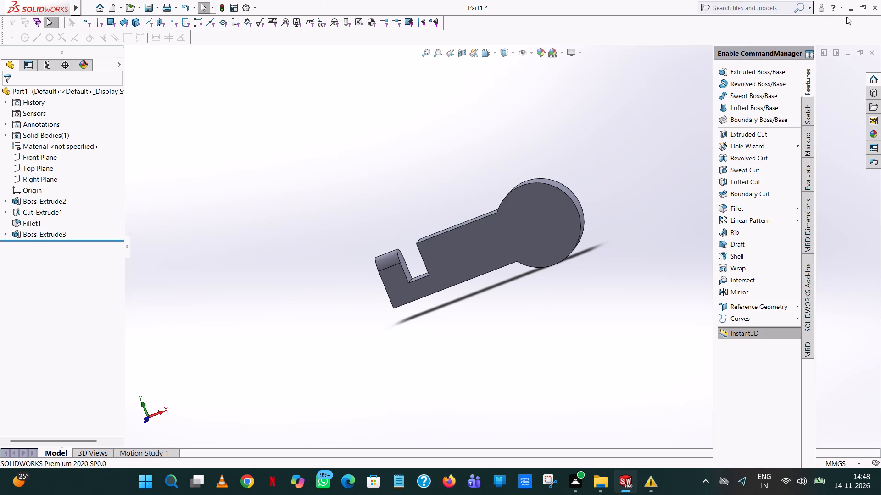
left_click(754, 137)
left_click(556, 203)
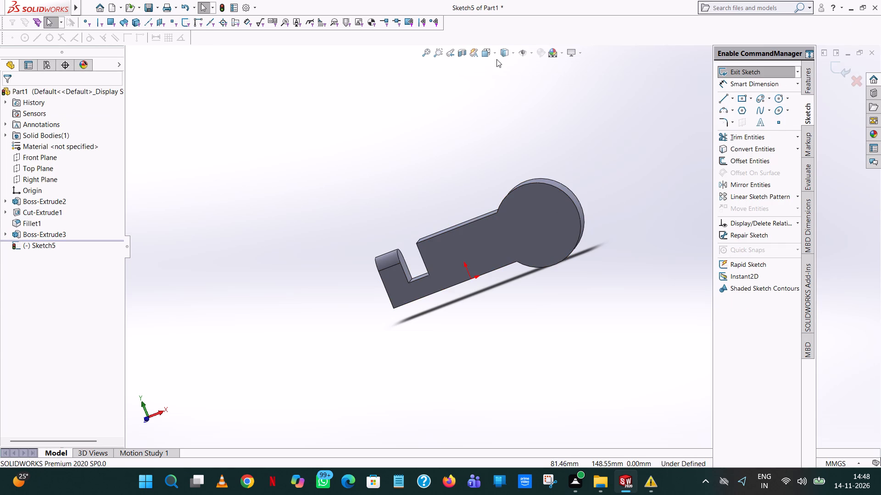
left_click(495, 55)
left_click(535, 102)
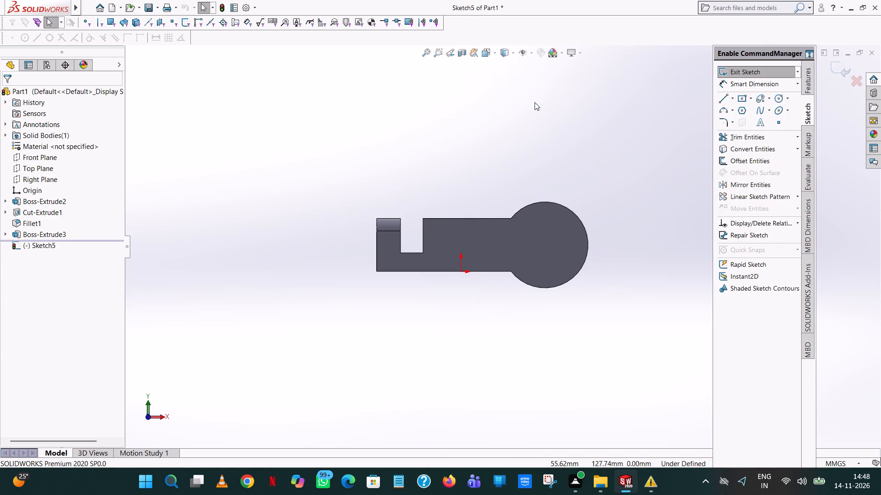
Sketch a circle concentric with the round boss and set its radius to 31.5 mm.
scroll(559, 242, "down", 4)
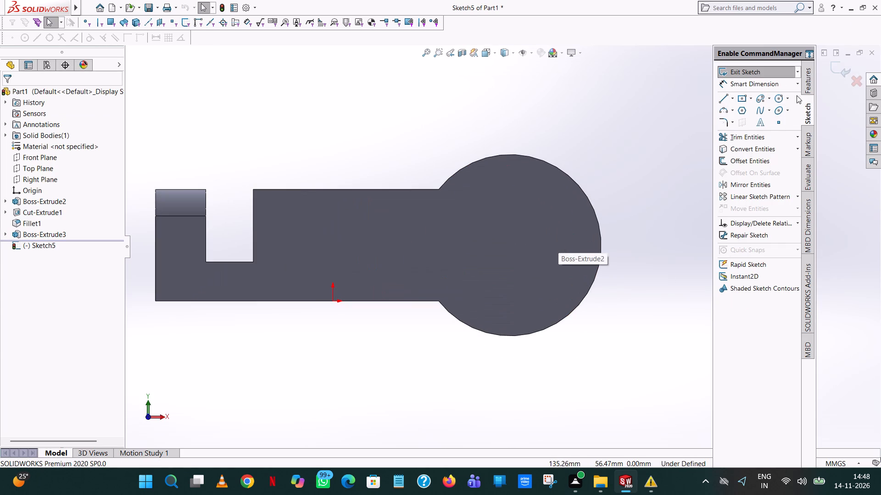
left_click(781, 98)
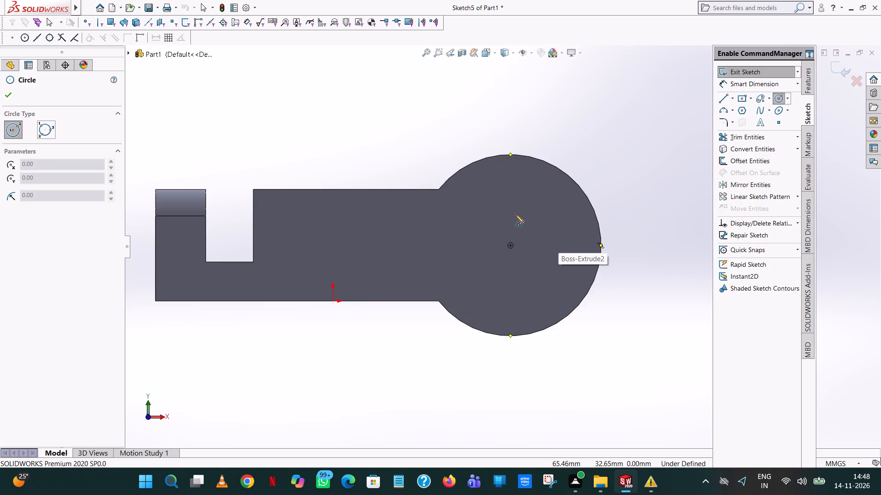
left_click(511, 245)
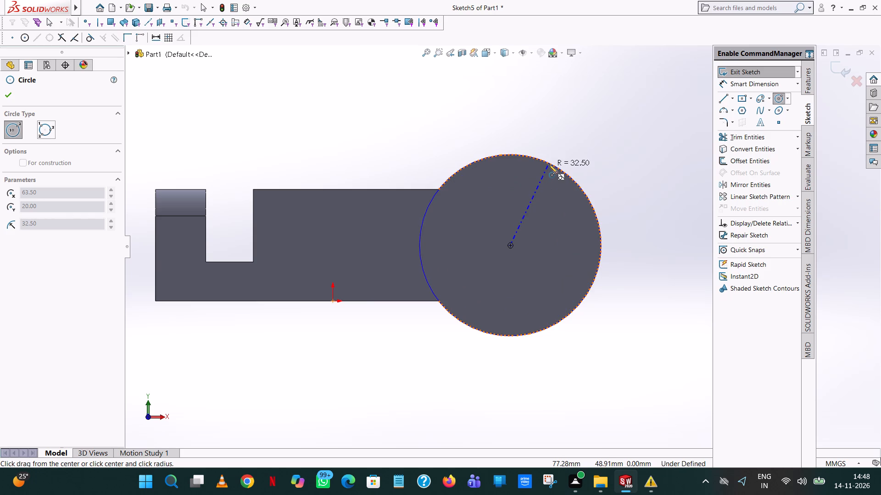
left_click(544, 178)
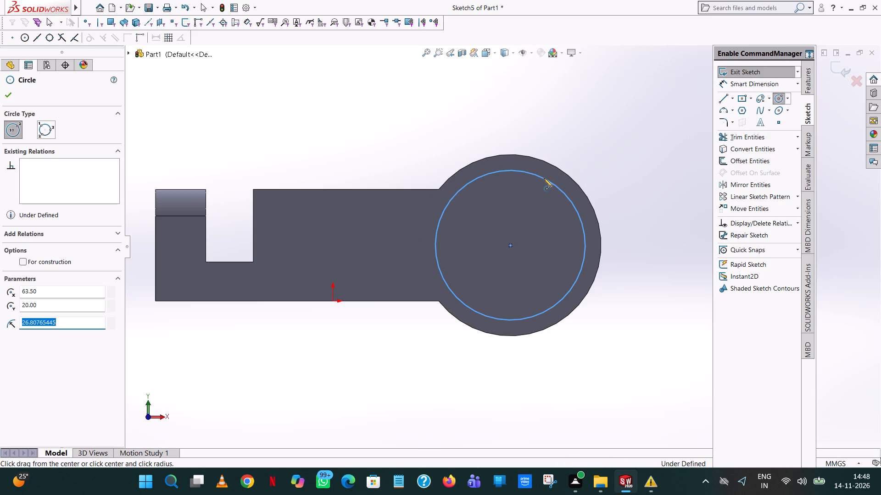
type("31.5")
key("Return")
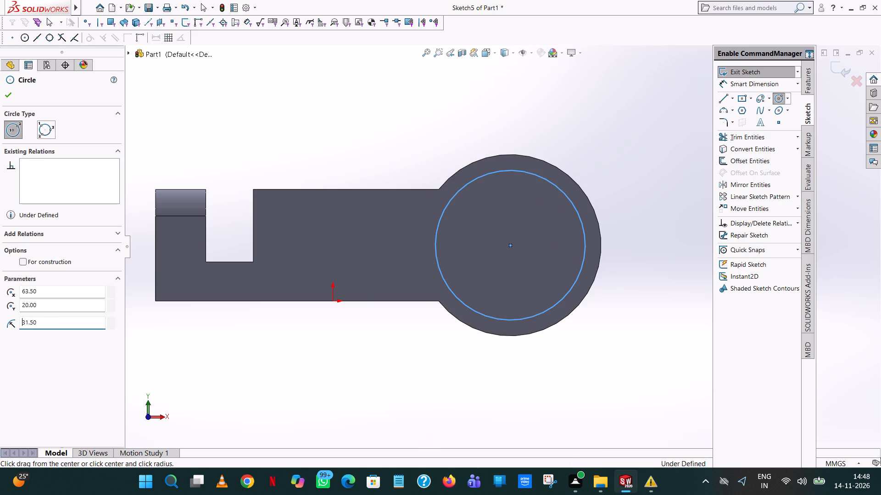
right_click(544, 178)
left_click(570, 192)
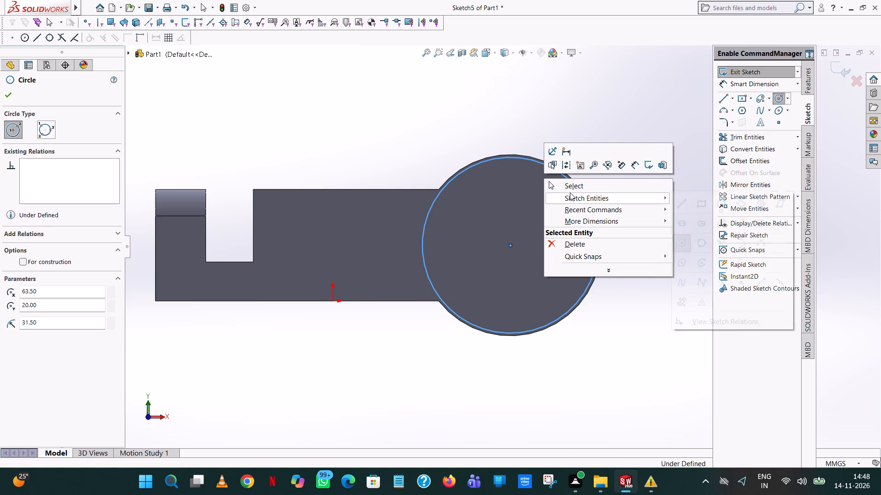
left_click(574, 188)
Sketch a horizontal line from the circle's center toward the notch and set its length to 50 mm.
scroll(530, 182, "down", 4)
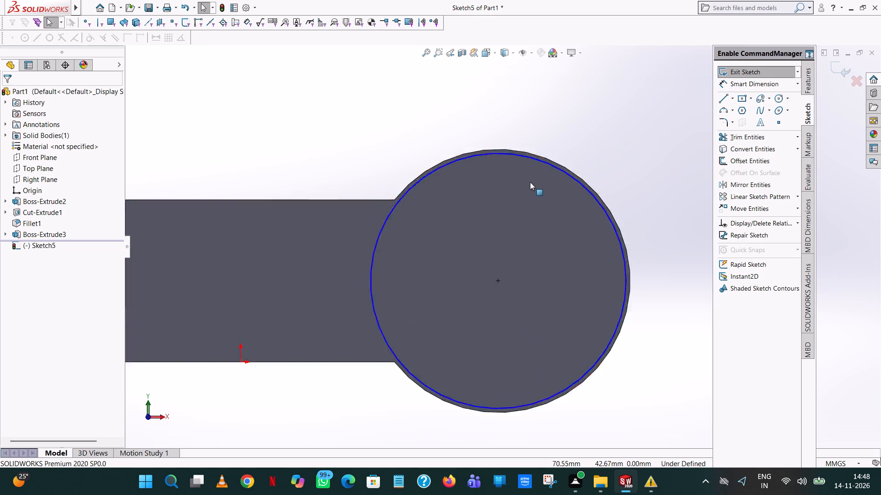
scroll(530, 182, "down", 4)
scroll(530, 181, "up", 7)
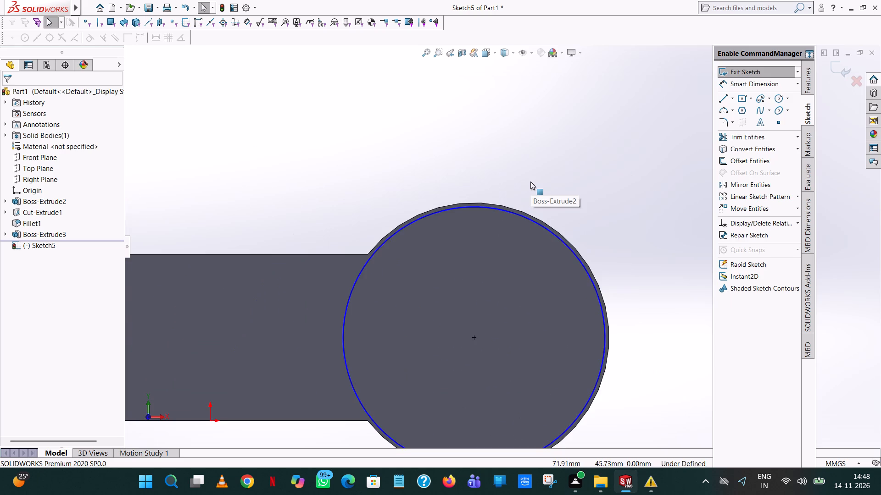
left_click(716, 97)
left_click(720, 97)
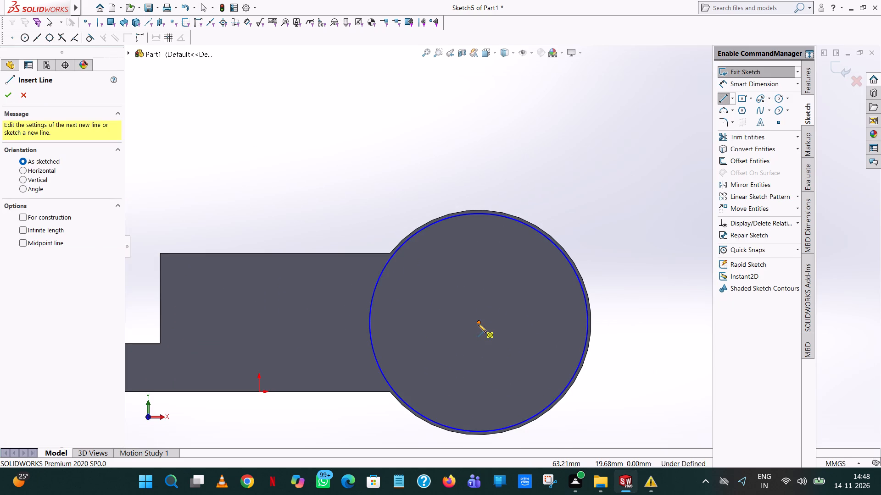
left_click(478, 323)
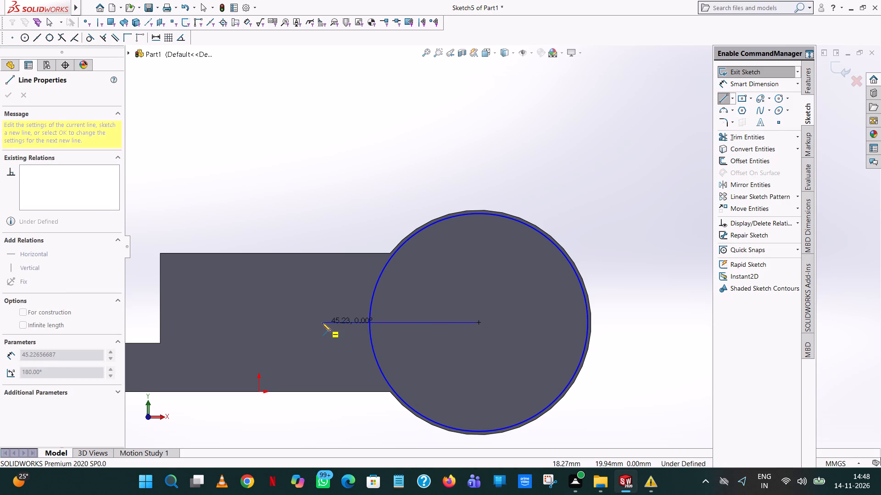
left_click(322, 323)
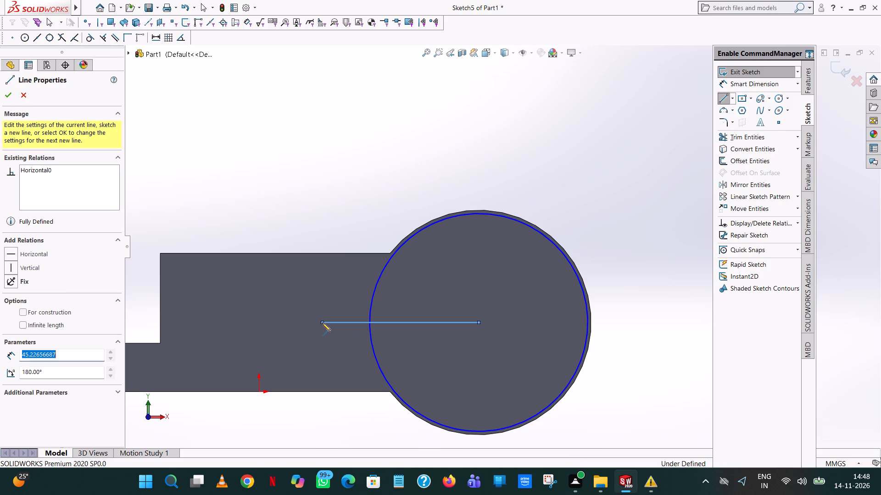
type("50")
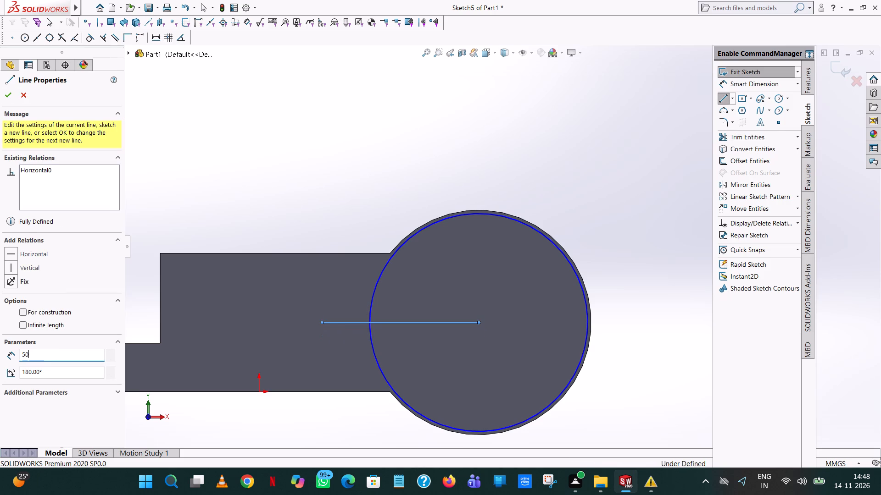
key("Return")
right_click(322, 323)
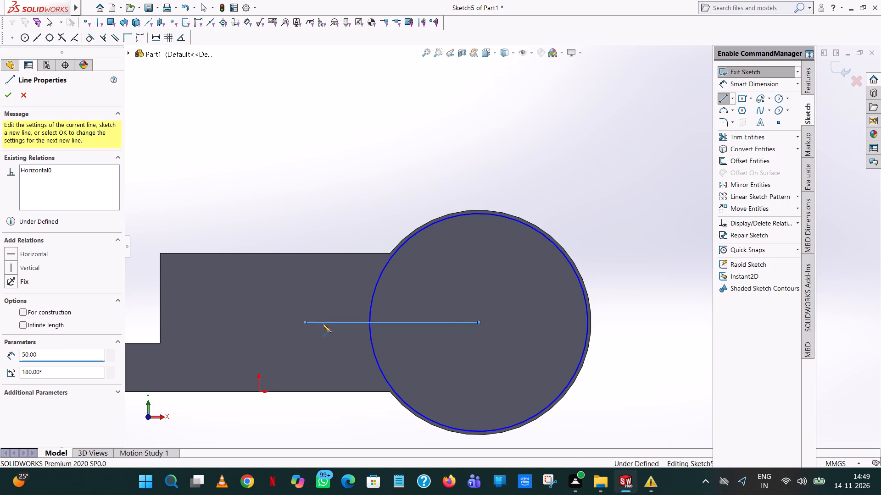
left_click(348, 328)
left_click(363, 224)
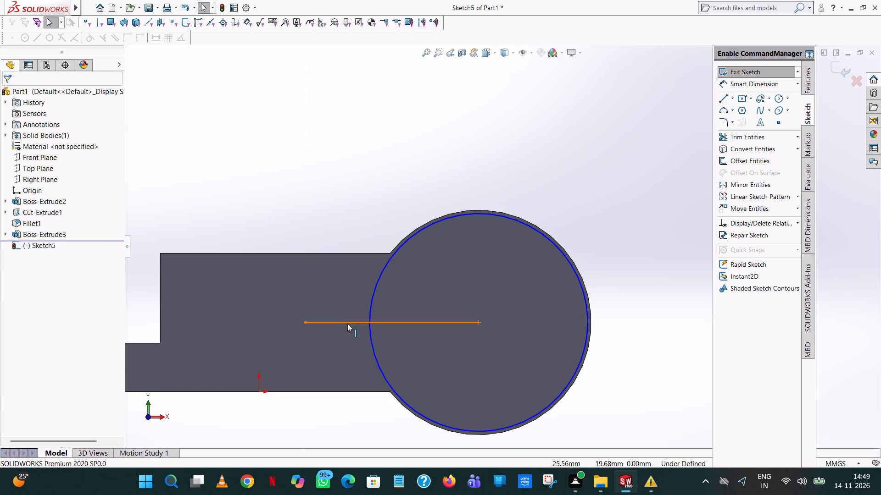
left_click(347, 324)
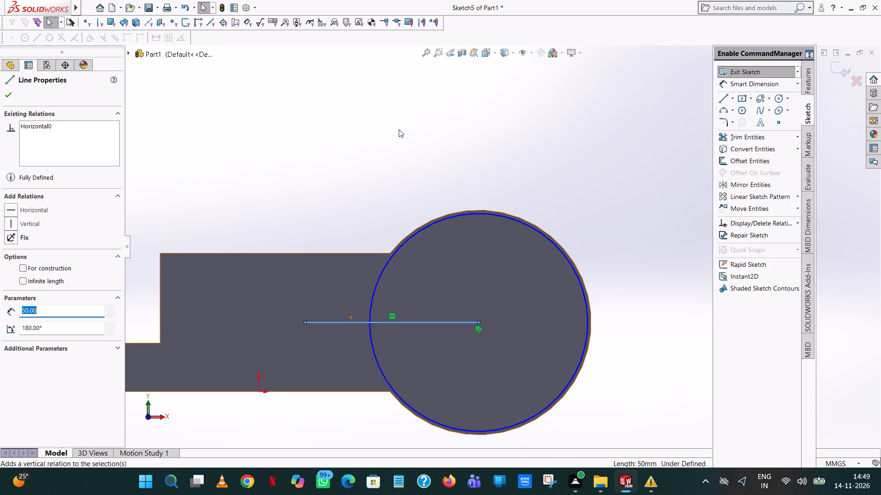
left_click(608, 132)
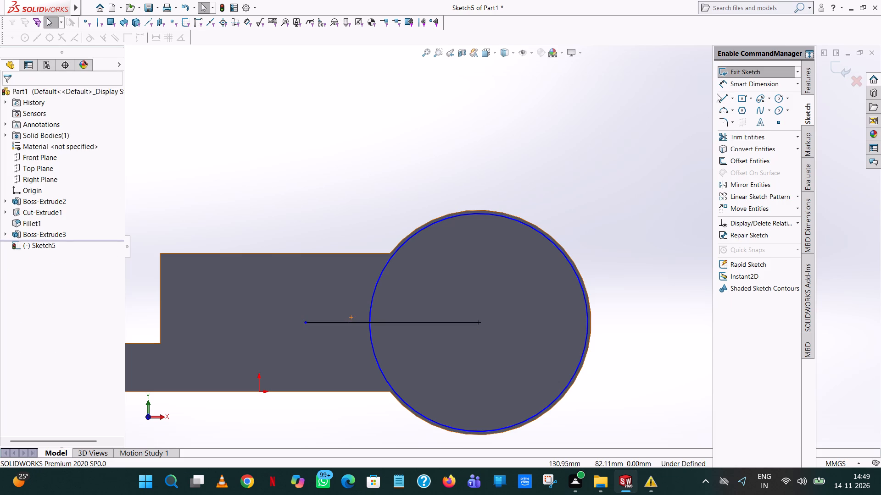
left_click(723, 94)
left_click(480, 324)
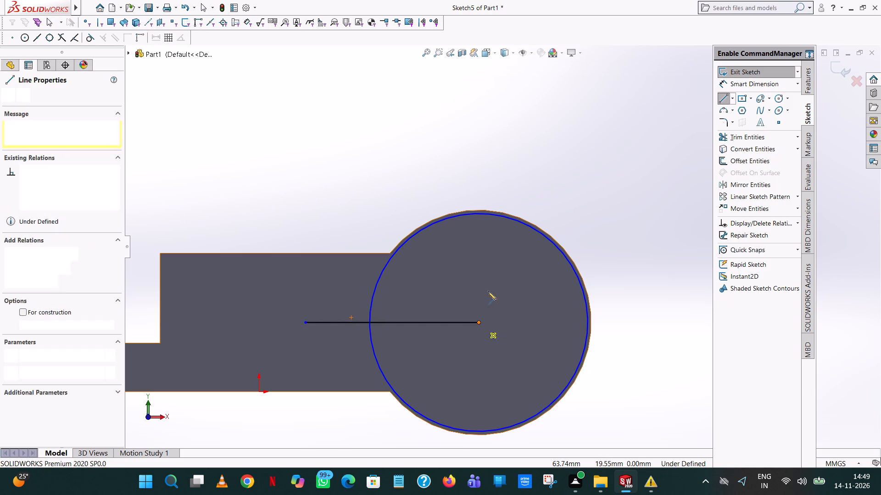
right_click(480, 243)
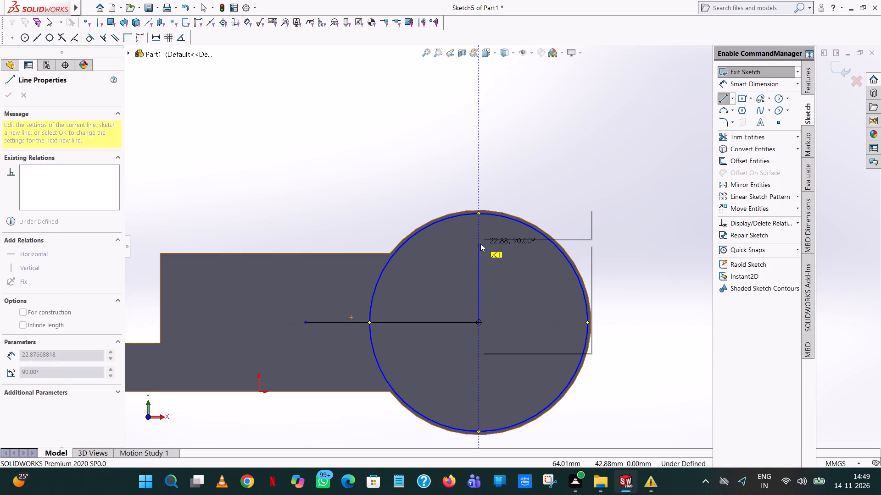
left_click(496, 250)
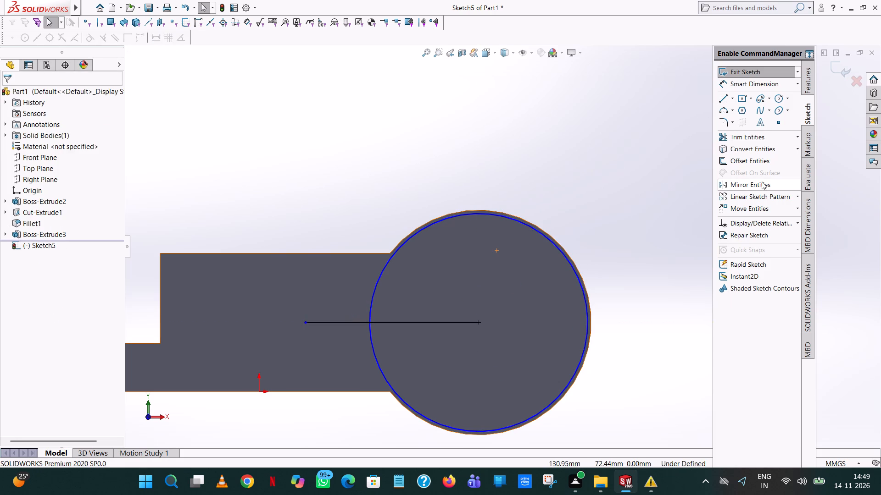
Offset the horizontal line 6 mm in both directions, with dimensions added.
left_click(745, 163)
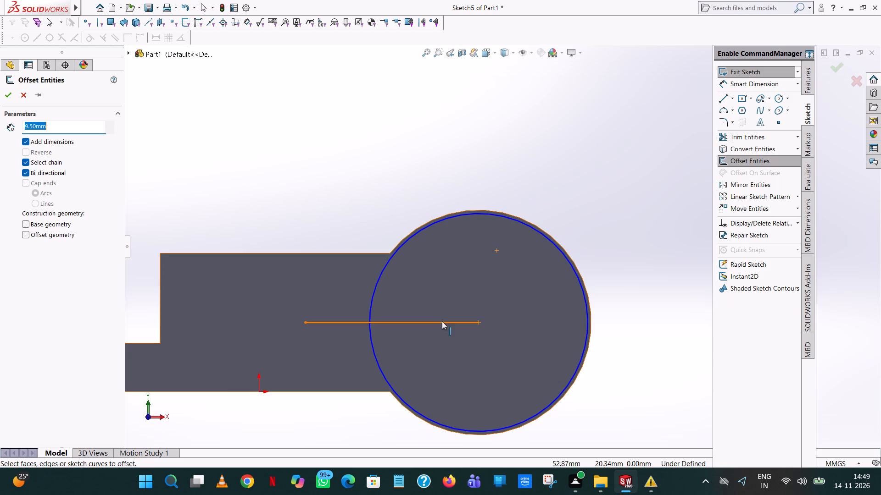
left_click(442, 321)
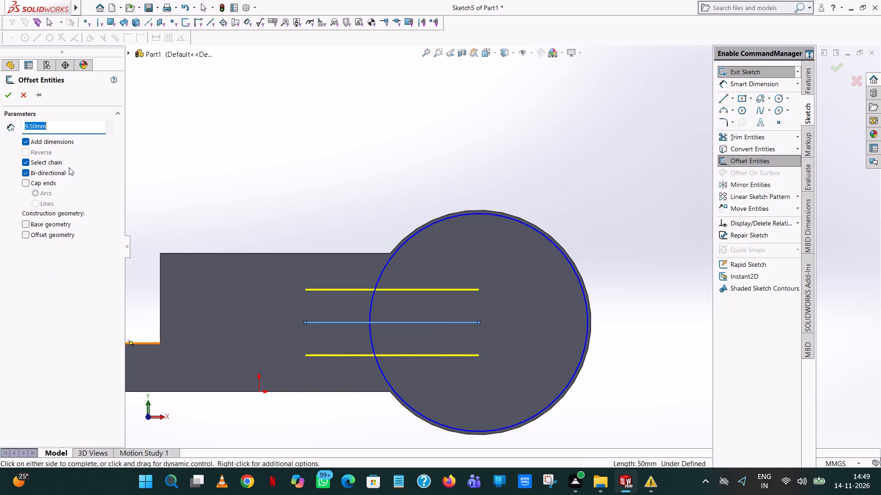
key("6")
key("Return")
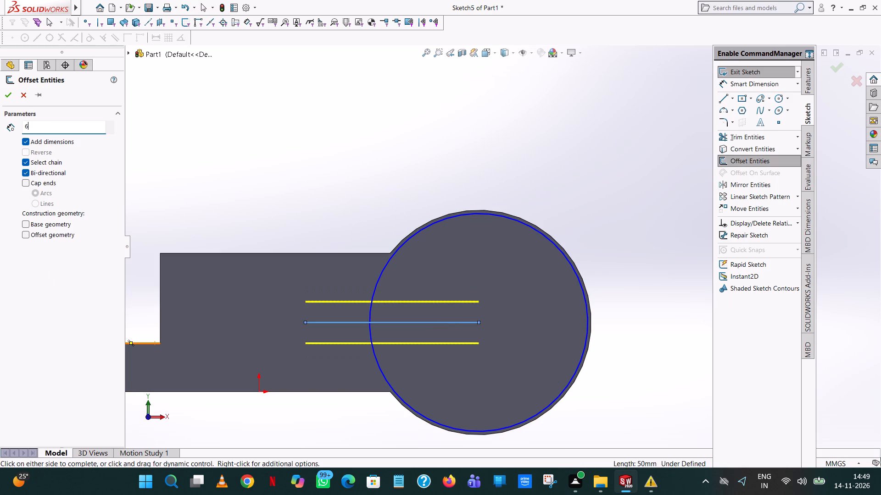
left_click(6, 99)
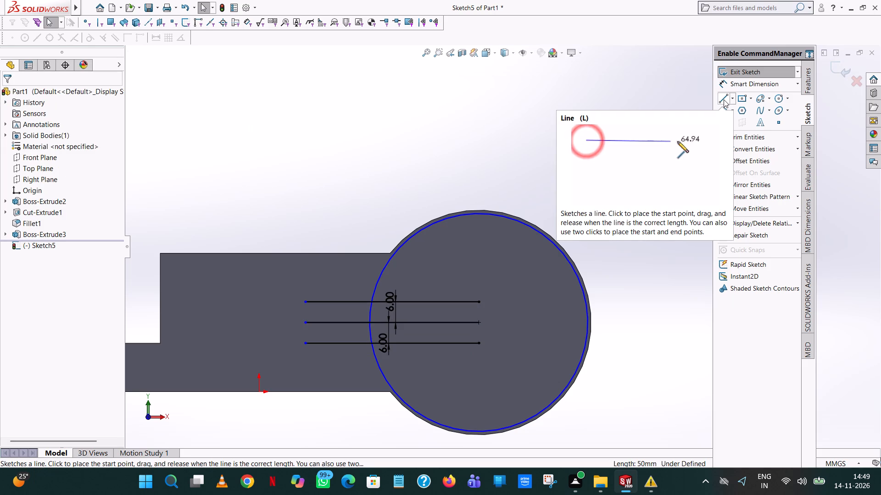
Trim the three horizontal lines inside the circle, the rest of the middle line, and the arc across the slot opening.
left_click(728, 134)
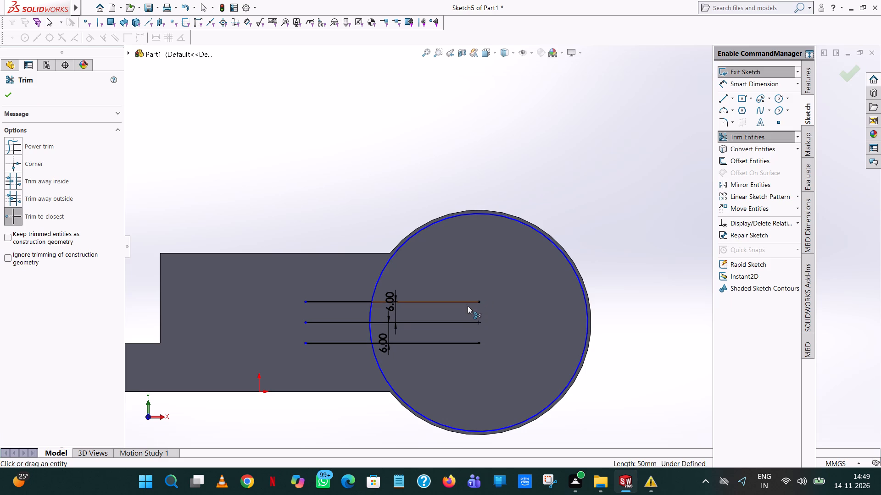
left_click(477, 300)
left_click(457, 328)
left_click(463, 321)
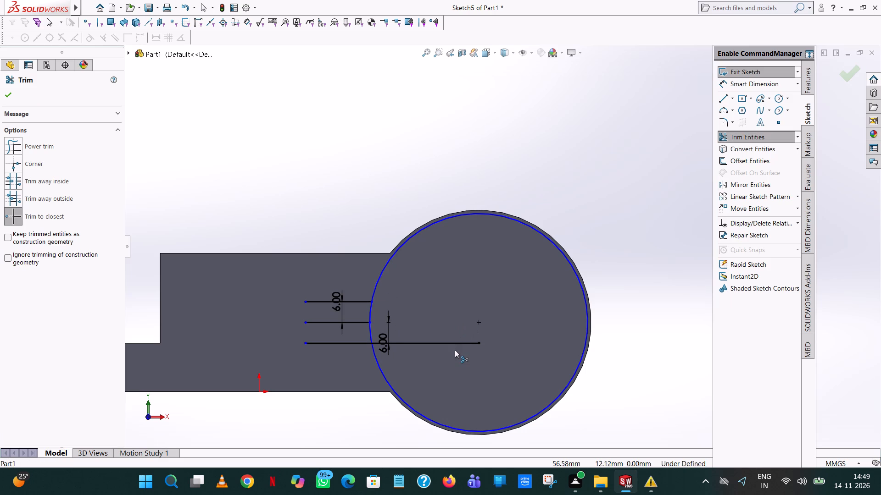
left_click(457, 343)
left_click(325, 321)
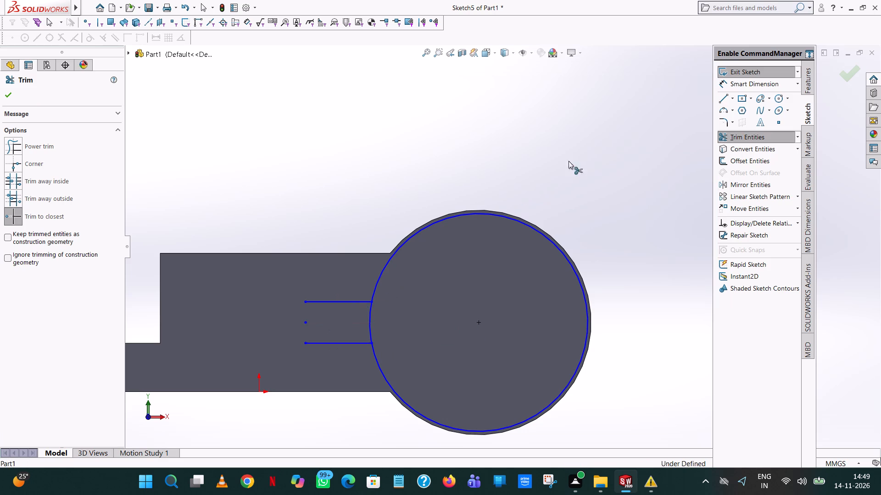
triple_click(304, 323)
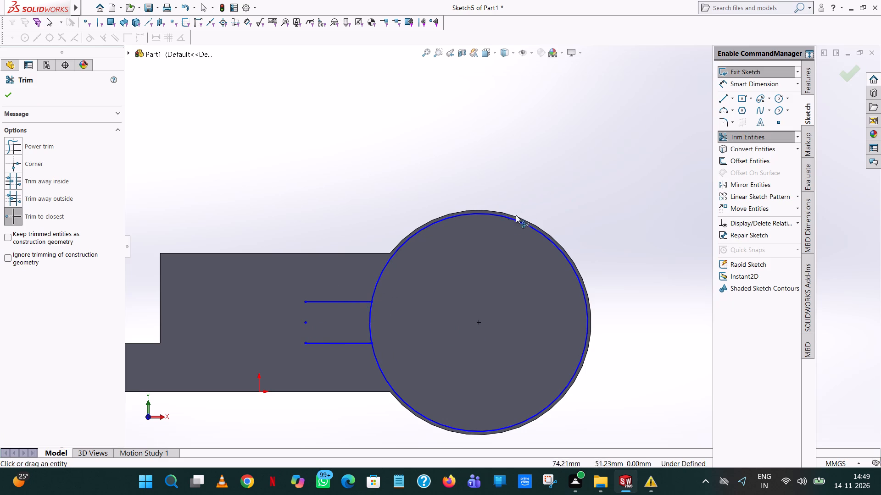
left_click(371, 319)
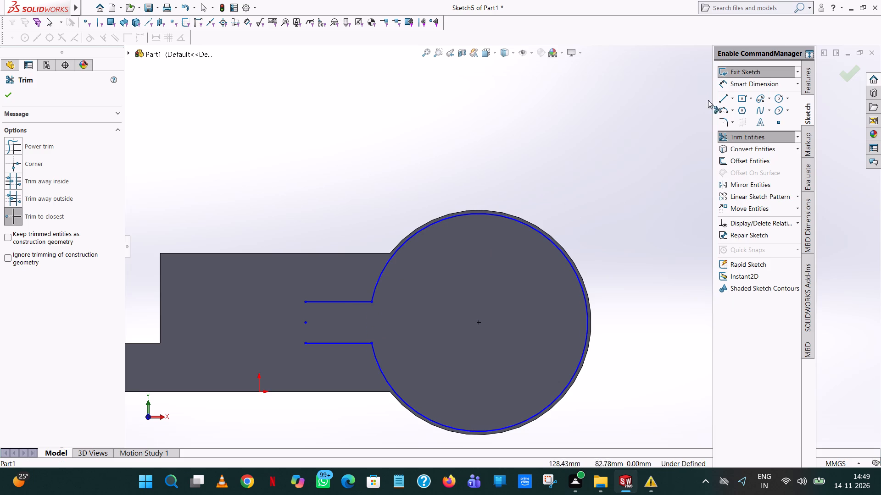
Close the slot's outer end with a vertical line joining the ends of its upper and lower lines.
left_click(722, 99)
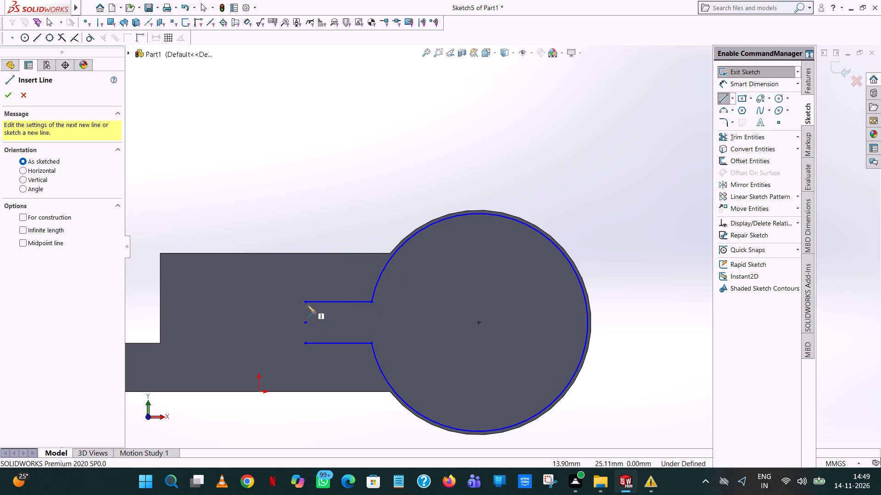
left_click(305, 303)
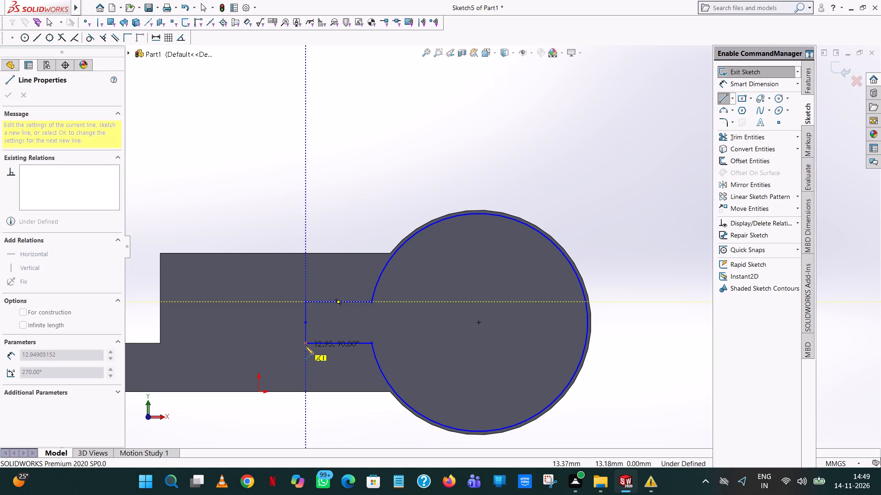
left_click(305, 345)
right_click(305, 345)
left_click(326, 348)
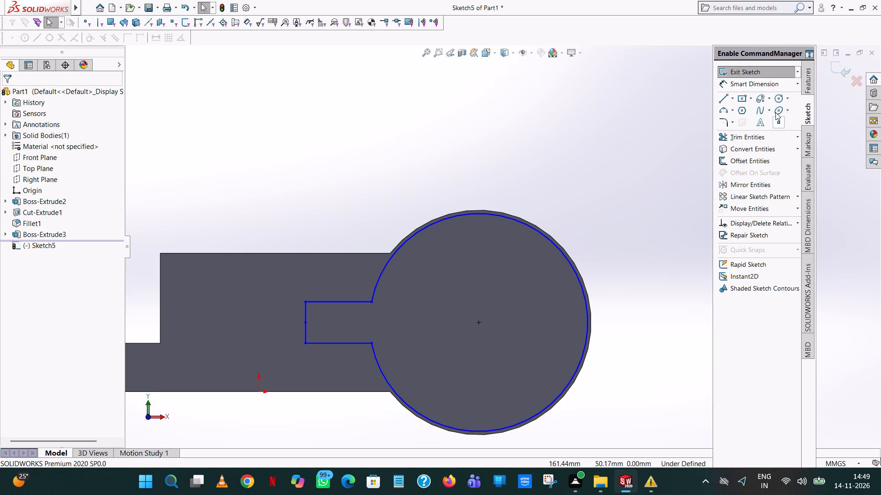
Add a radius dimension to the trimmed circular arc, keeping its current size.
left_click(779, 86)
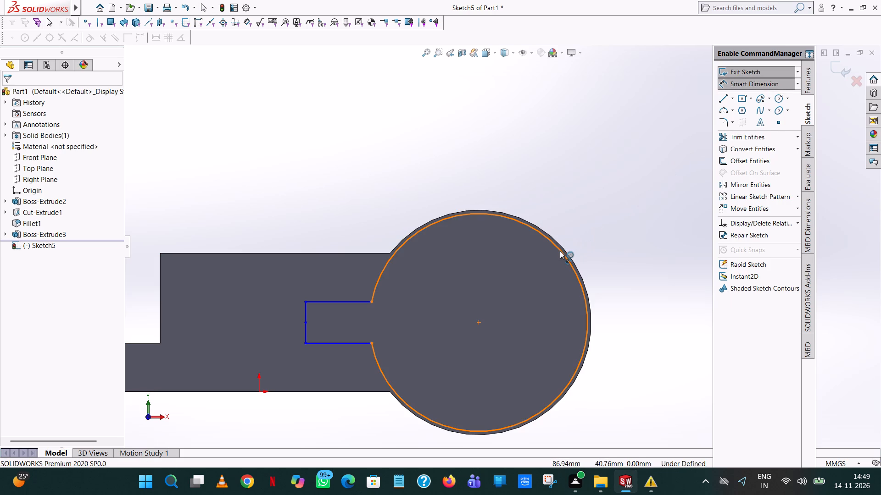
left_click(560, 251)
left_click(661, 165)
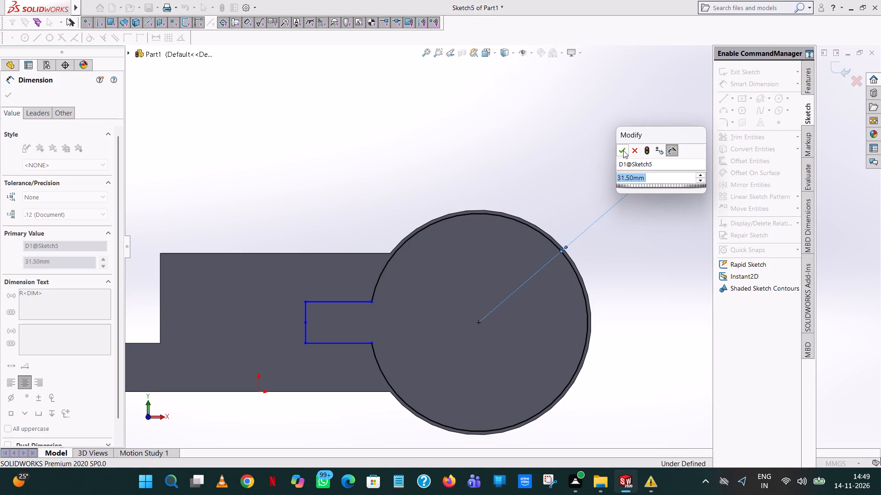
left_click(623, 150)
left_click(576, 148)
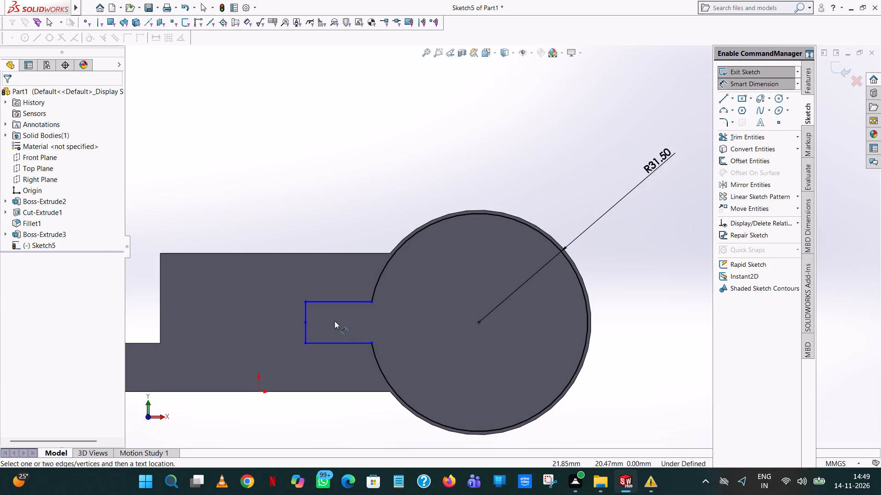
Dimension the horizontal distance from the point midway along the slot's closed end to the circle's center.
left_click(305, 321)
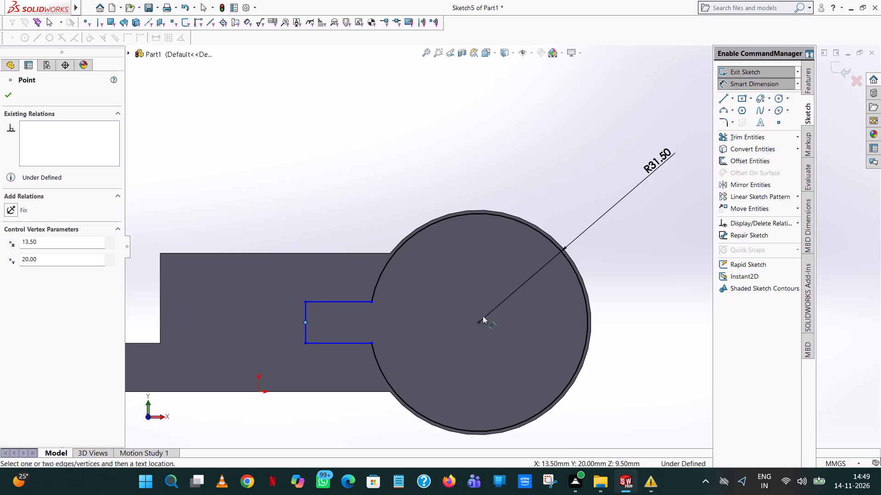
left_click(482, 323)
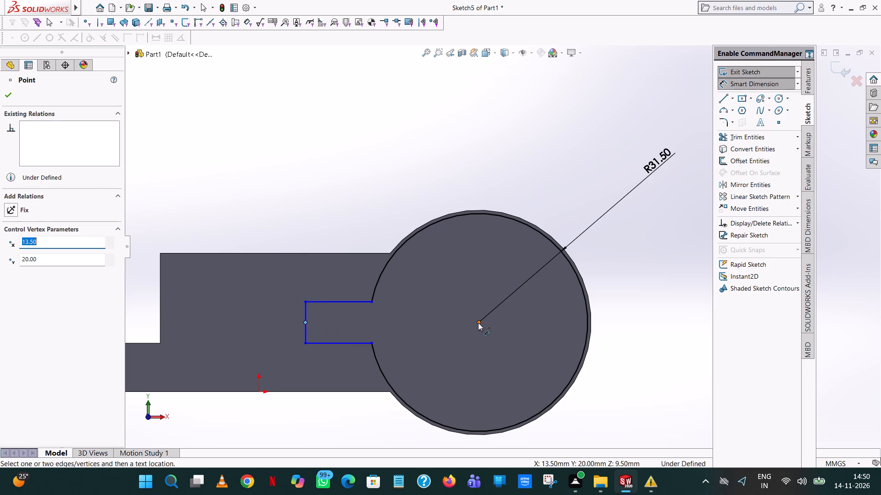
left_click(478, 323)
left_click(459, 102)
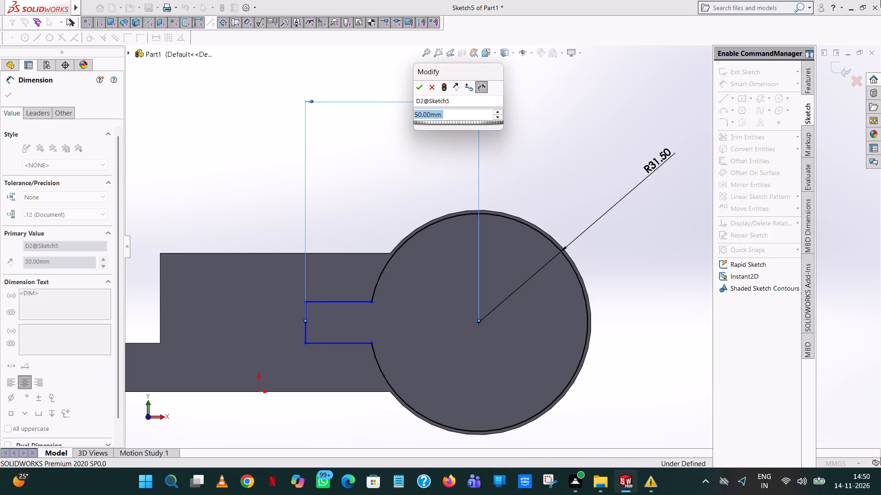
left_click(423, 90)
left_click(334, 152)
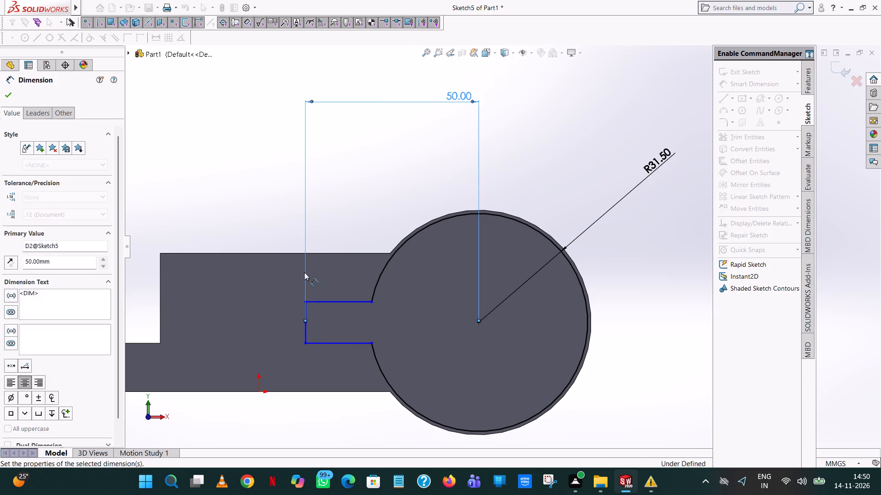
Dimension the lengths of the slot's upper and lower horizontal lines, keeping their current sizes.
left_click(324, 302)
left_click(336, 209)
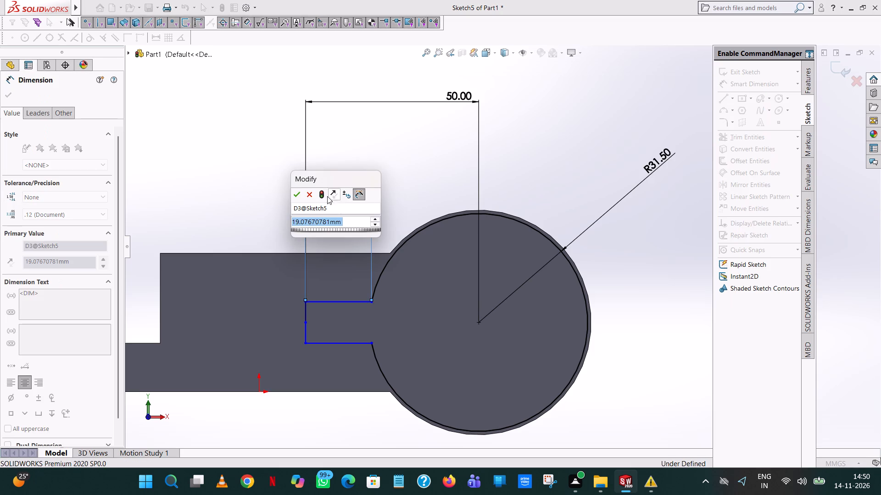
left_click(294, 194)
left_click(260, 190)
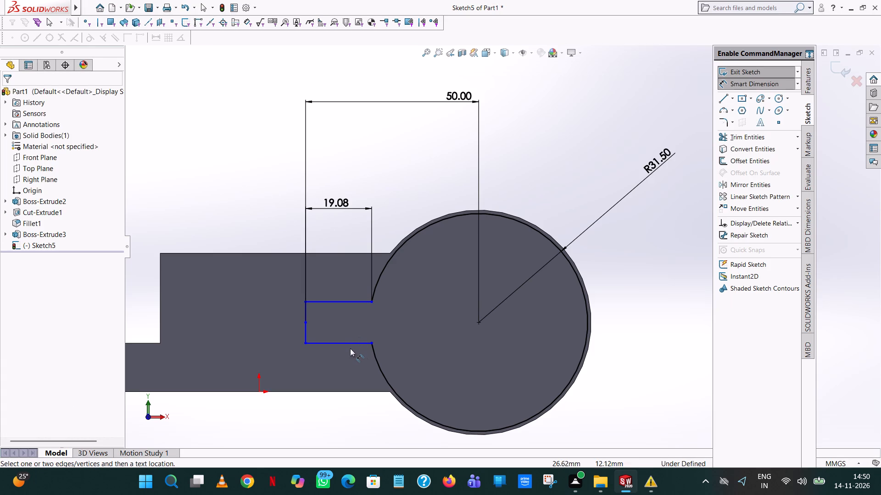
left_click(350, 345)
left_click(358, 403)
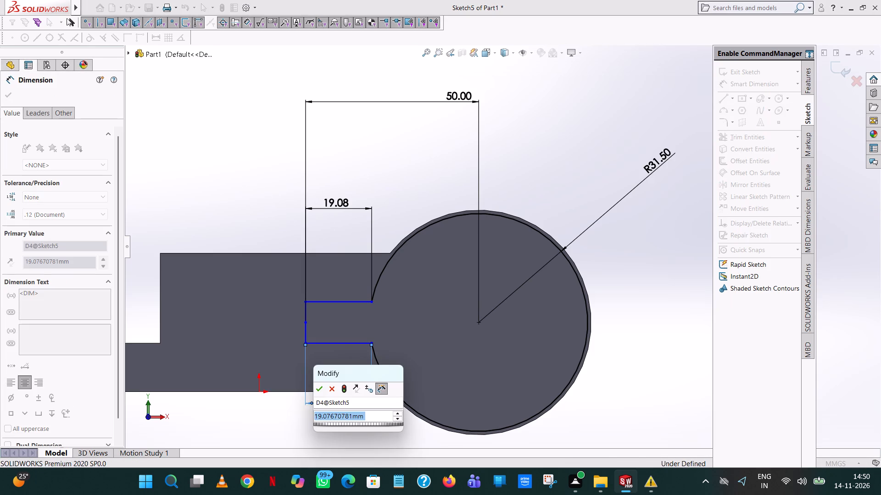
left_click(321, 387)
left_click(402, 149)
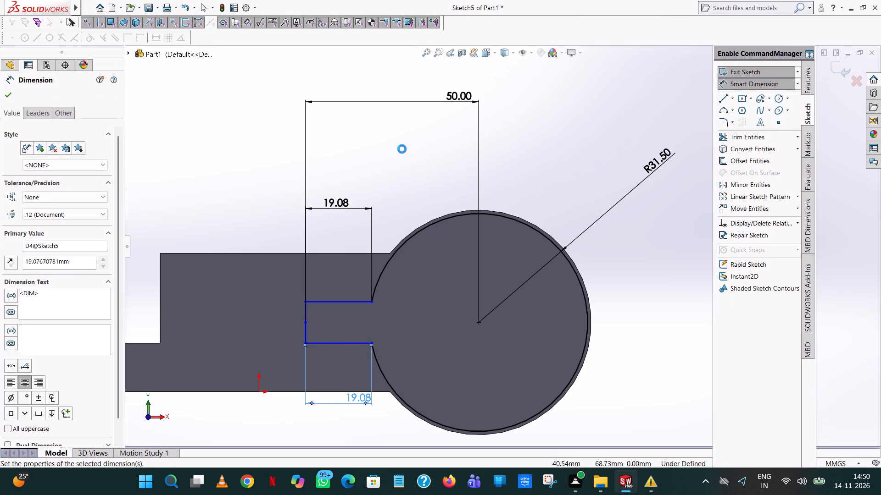
Dimension the distance from the slot's vertical end line to the circle's center.
left_click(307, 330)
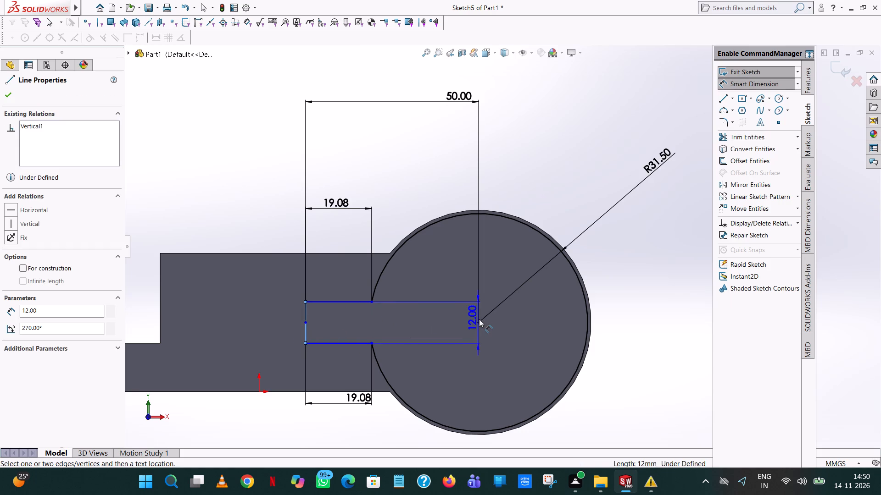
left_click(479, 323)
left_click(478, 148)
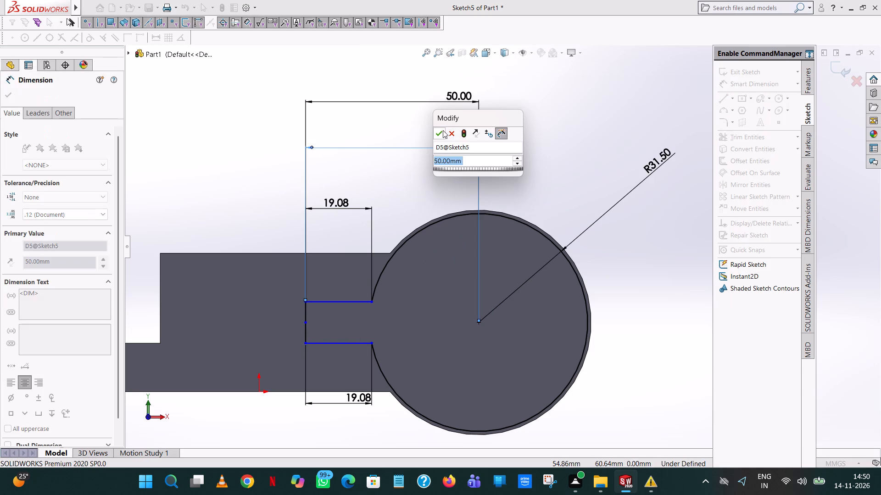
left_click(440, 128)
left_click(412, 139)
Dimension the vertical distances of the slot's upper and lower lines from the origin, keeping their current sizes.
left_click(331, 301)
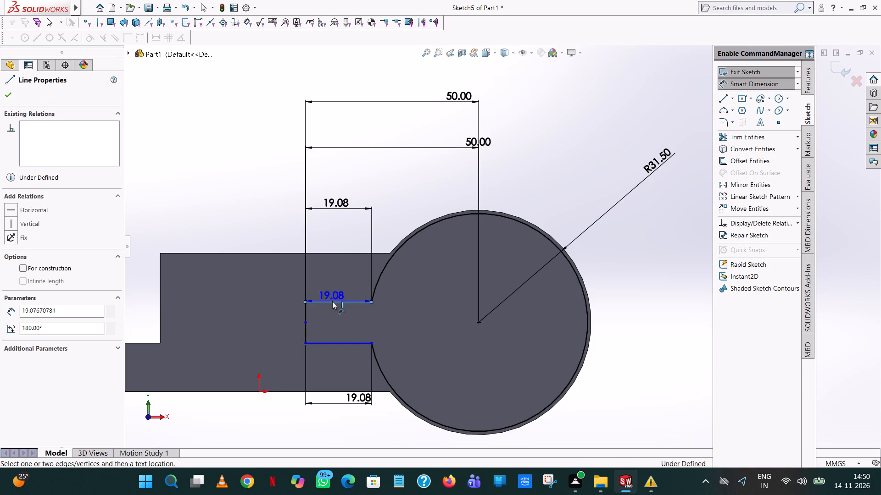
left_click(259, 391)
left_click(187, 368)
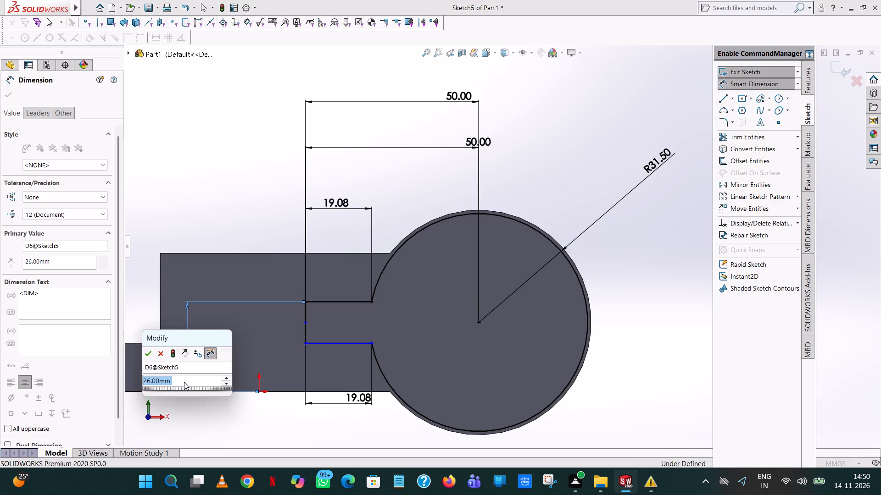
left_click(150, 354)
left_click(183, 194)
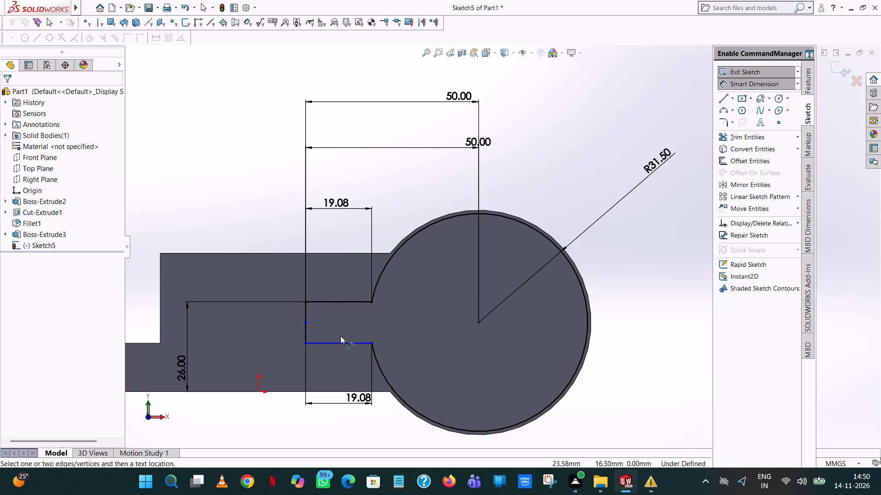
left_click(340, 344)
left_click(261, 390)
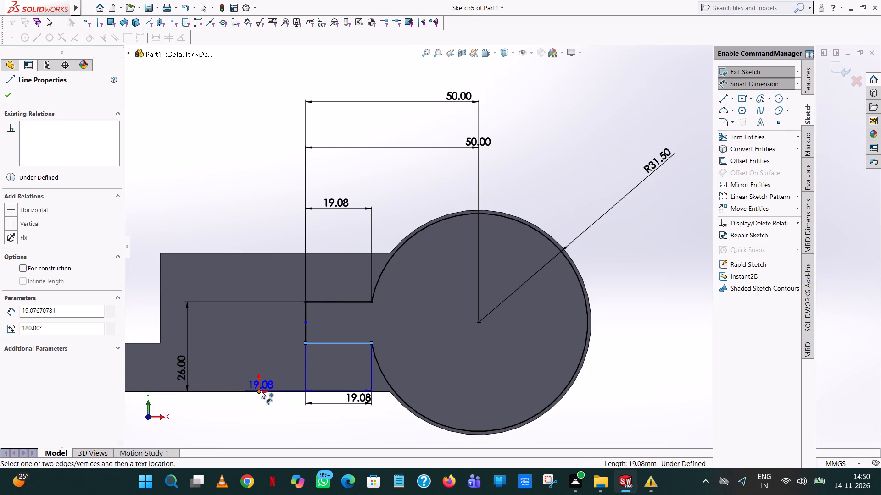
left_click(236, 391)
left_click(195, 374)
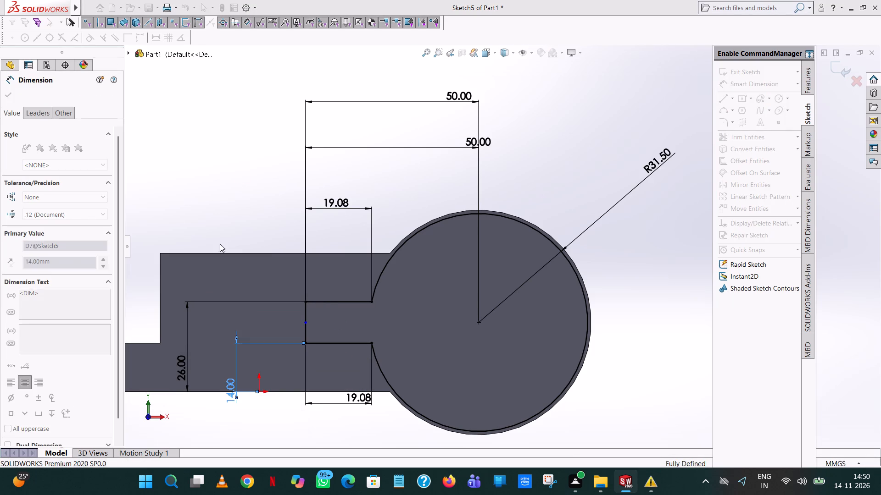
left_click(246, 163)
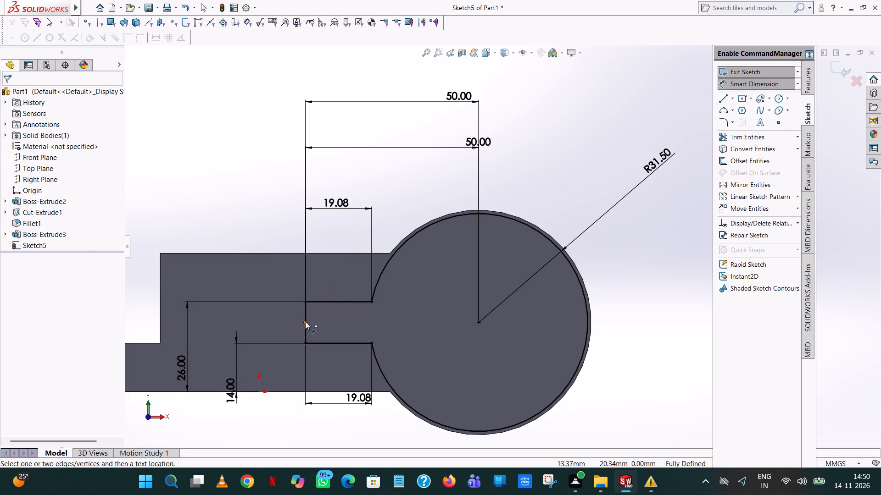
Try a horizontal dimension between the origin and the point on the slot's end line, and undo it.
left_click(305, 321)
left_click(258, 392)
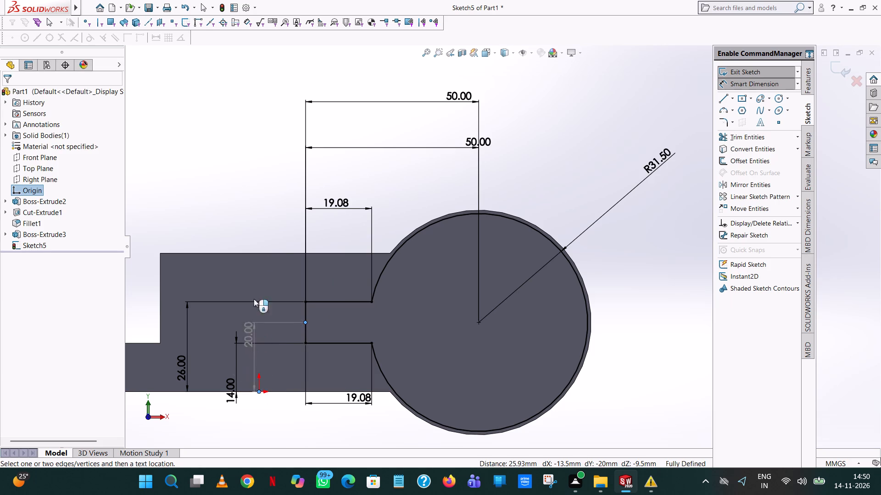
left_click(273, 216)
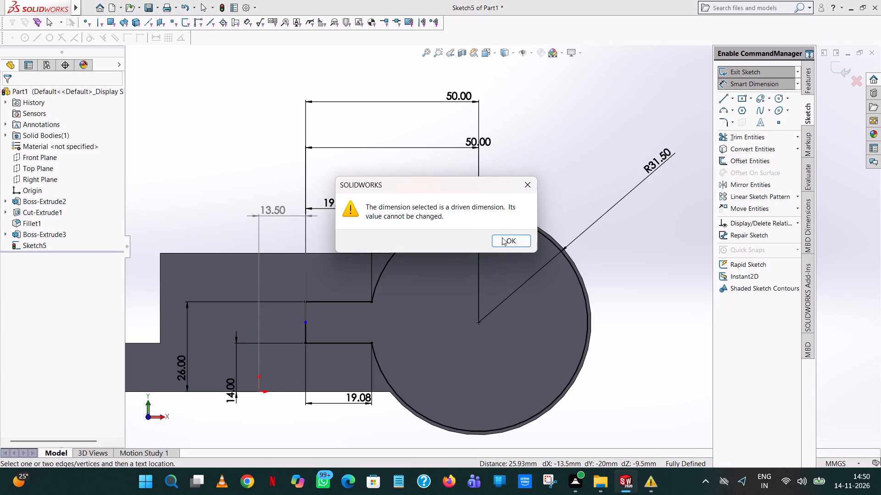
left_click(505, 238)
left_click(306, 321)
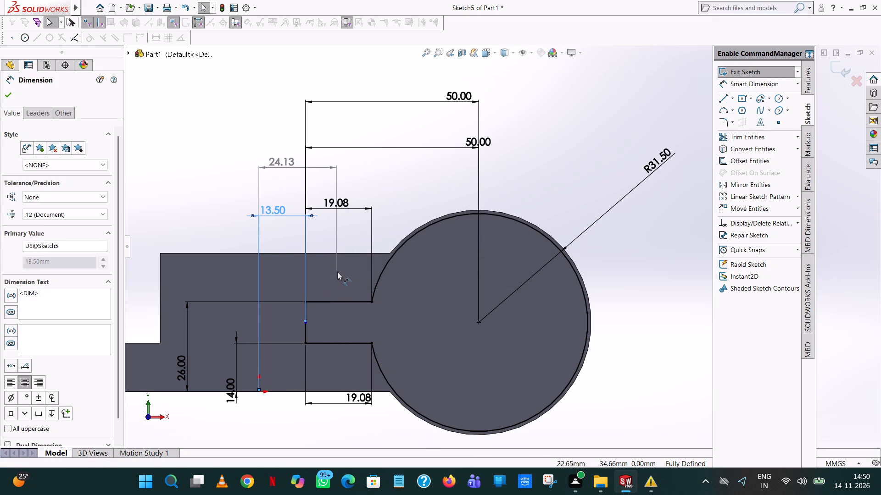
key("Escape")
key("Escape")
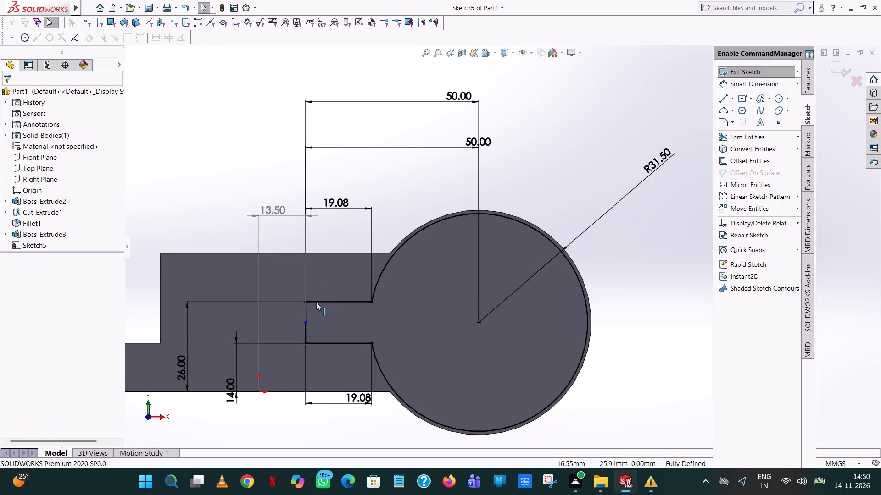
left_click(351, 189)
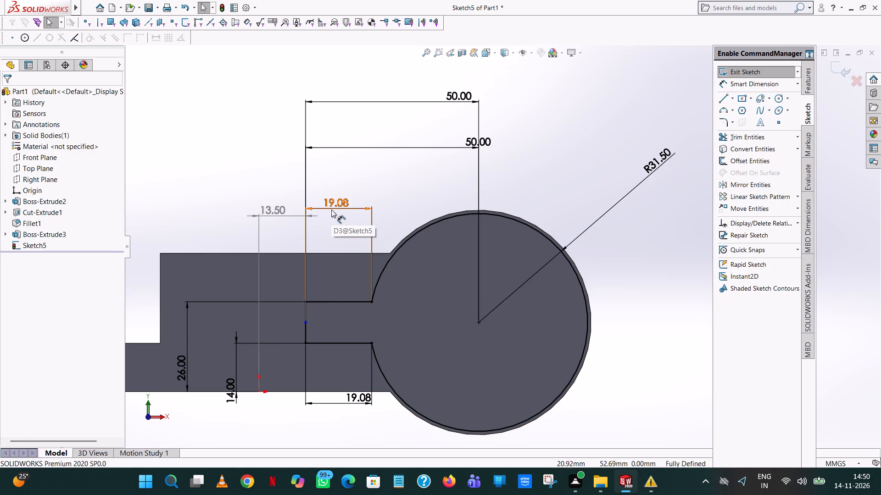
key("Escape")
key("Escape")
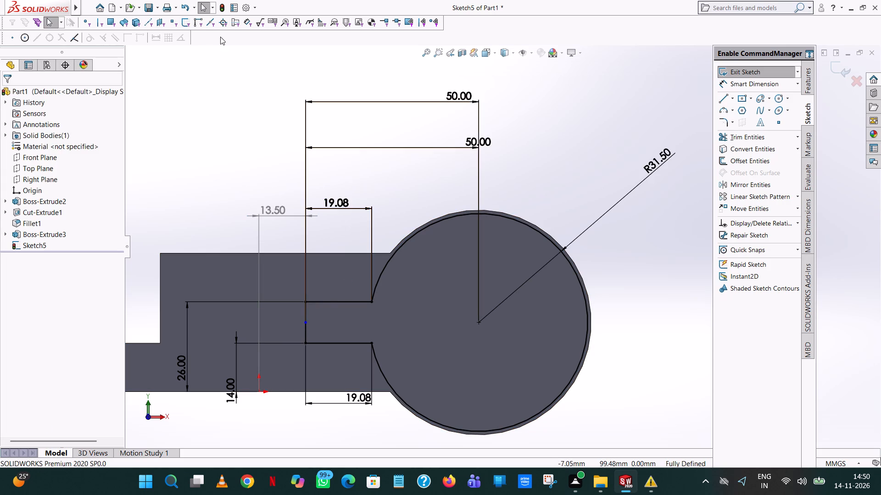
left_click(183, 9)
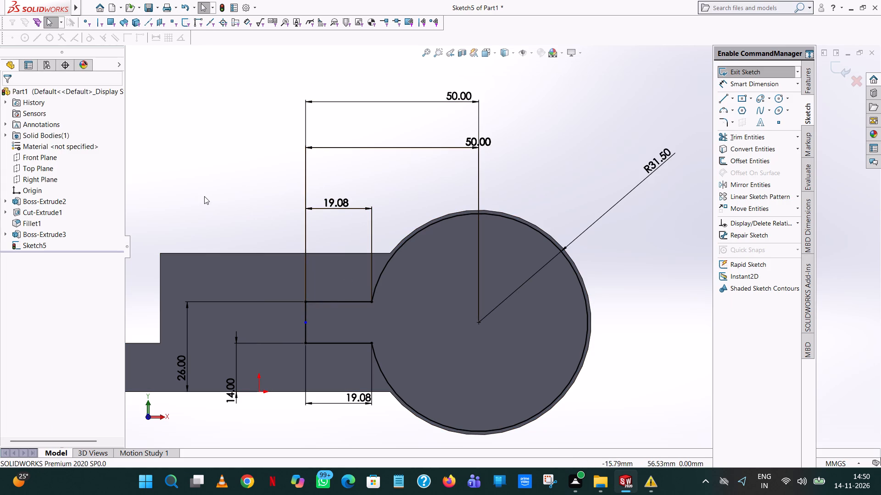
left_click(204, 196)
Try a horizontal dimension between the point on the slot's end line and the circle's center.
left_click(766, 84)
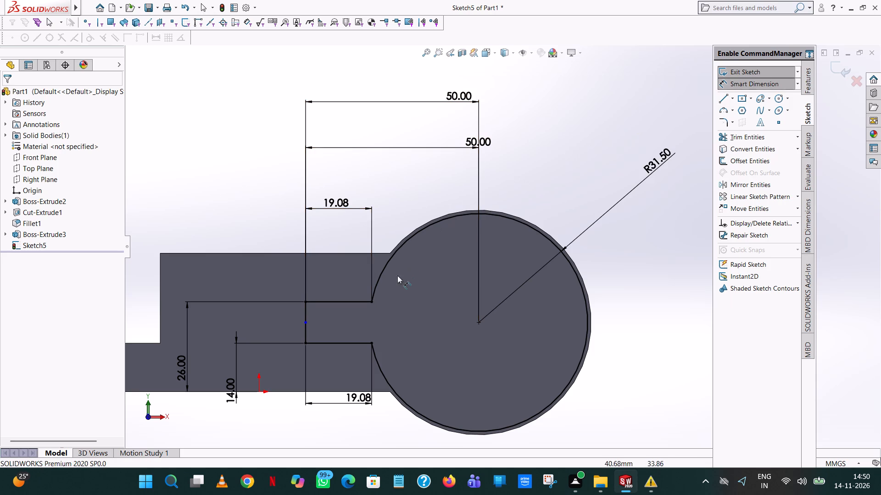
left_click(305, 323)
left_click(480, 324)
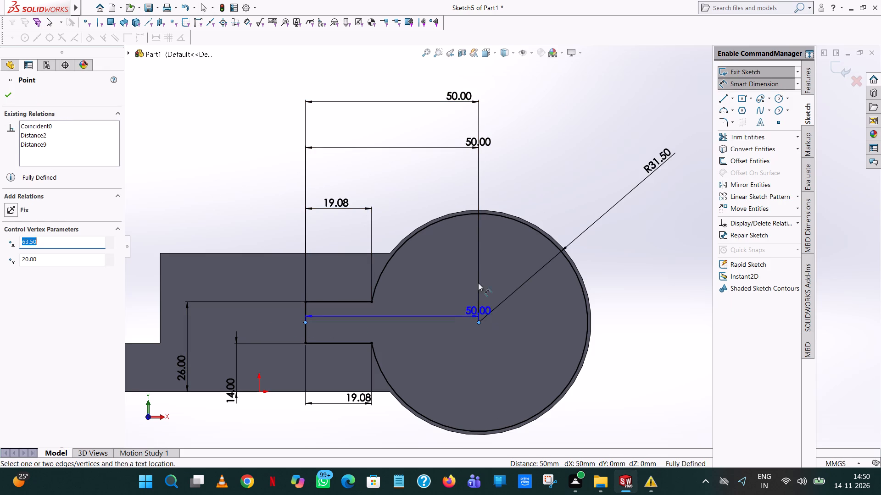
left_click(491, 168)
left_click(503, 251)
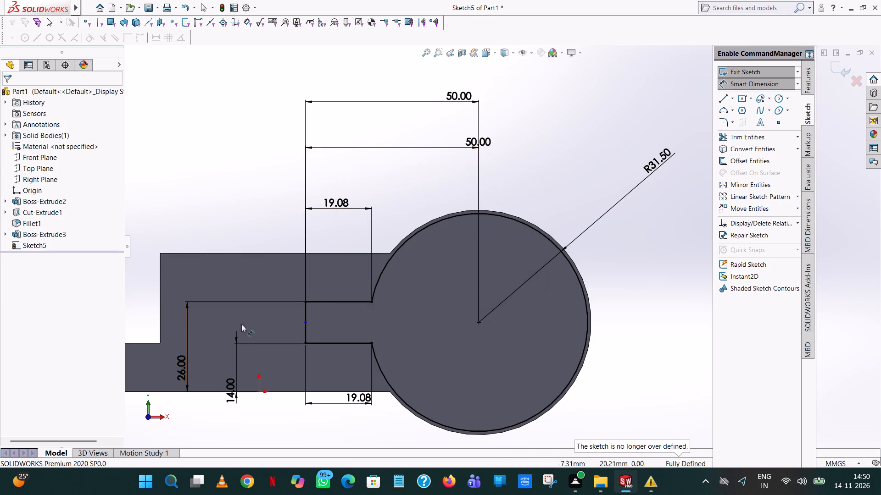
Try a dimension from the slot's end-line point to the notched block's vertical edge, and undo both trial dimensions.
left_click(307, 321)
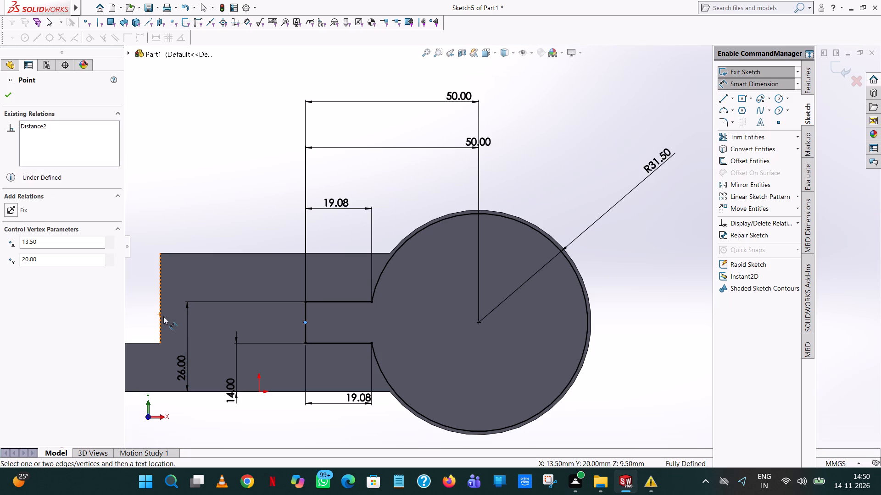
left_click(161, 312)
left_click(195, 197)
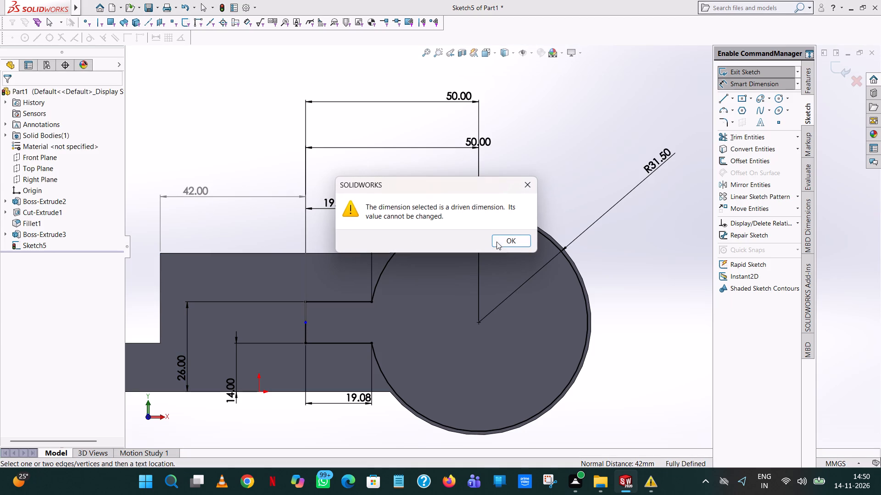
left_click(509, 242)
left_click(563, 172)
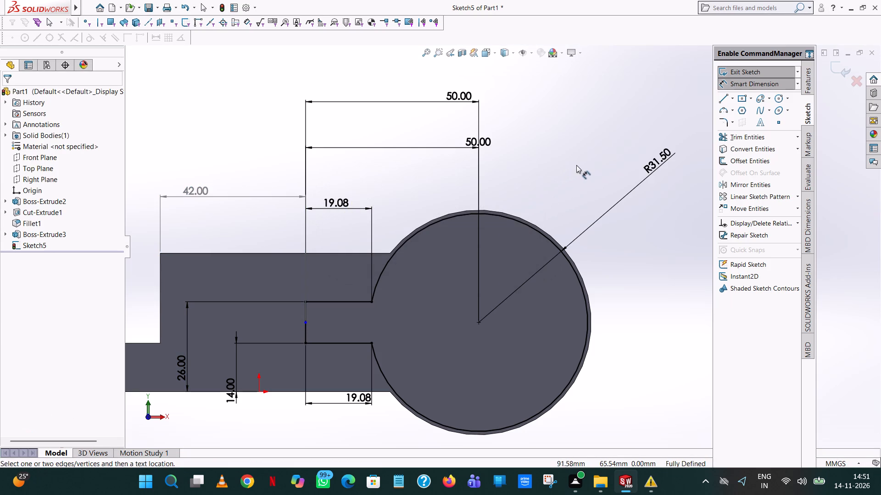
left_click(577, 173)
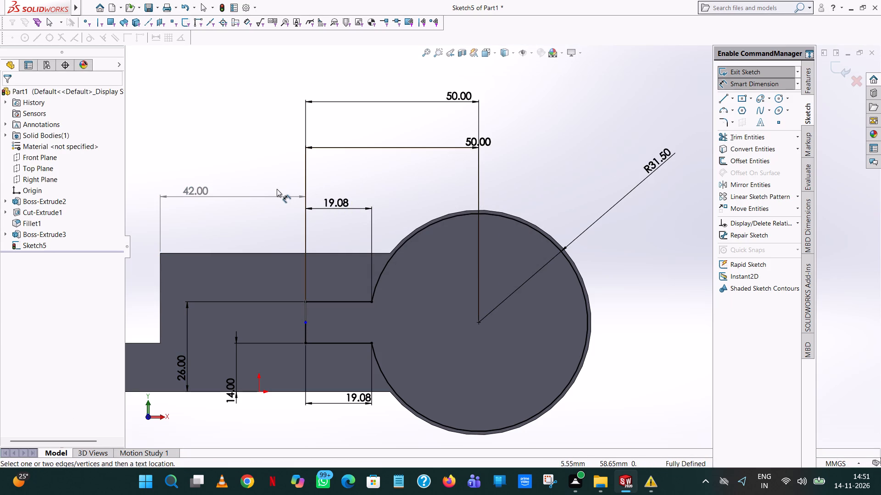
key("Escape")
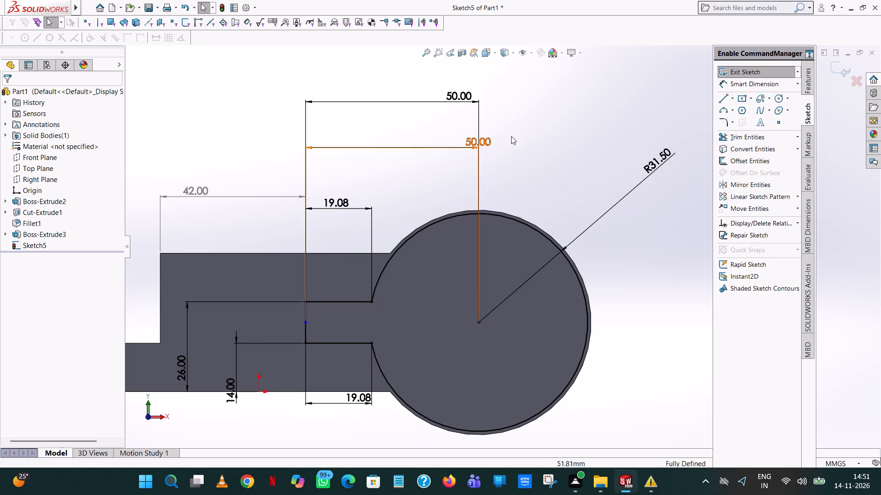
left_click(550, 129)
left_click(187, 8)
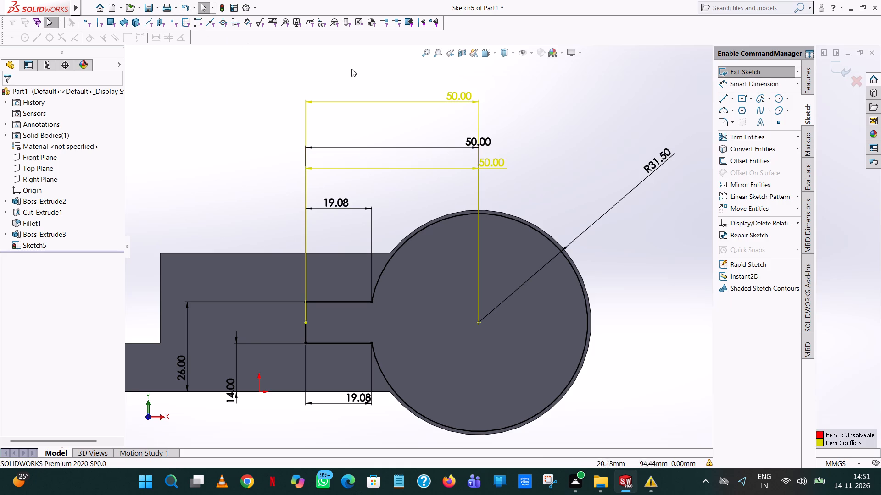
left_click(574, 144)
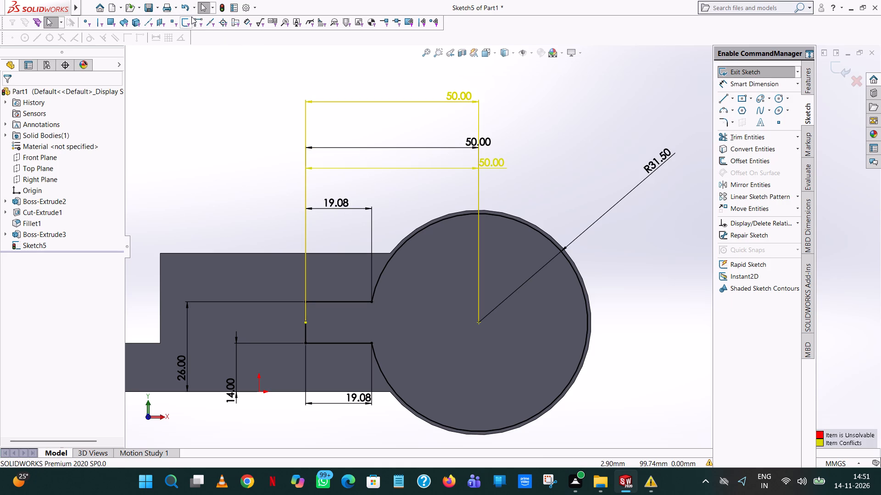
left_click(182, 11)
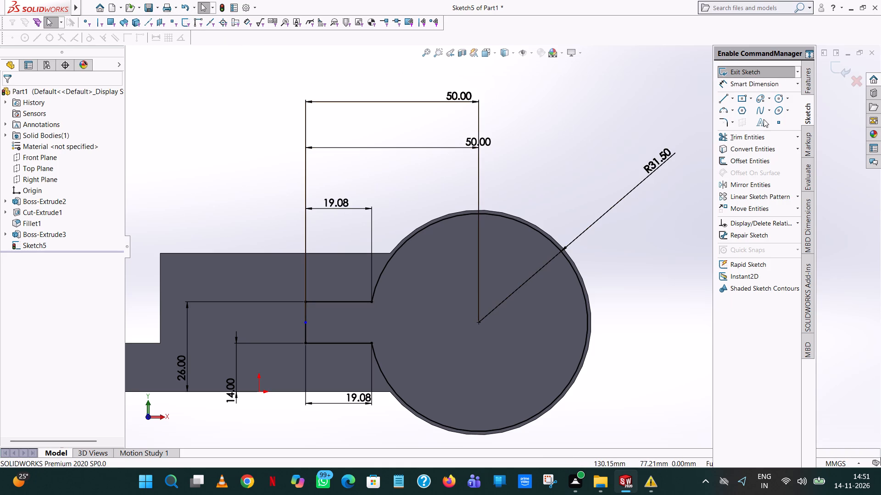
Cut-extrude the circle-and-slot sketch into the part with a blind depth of 17 mm.
left_click(804, 87)
left_click(738, 133)
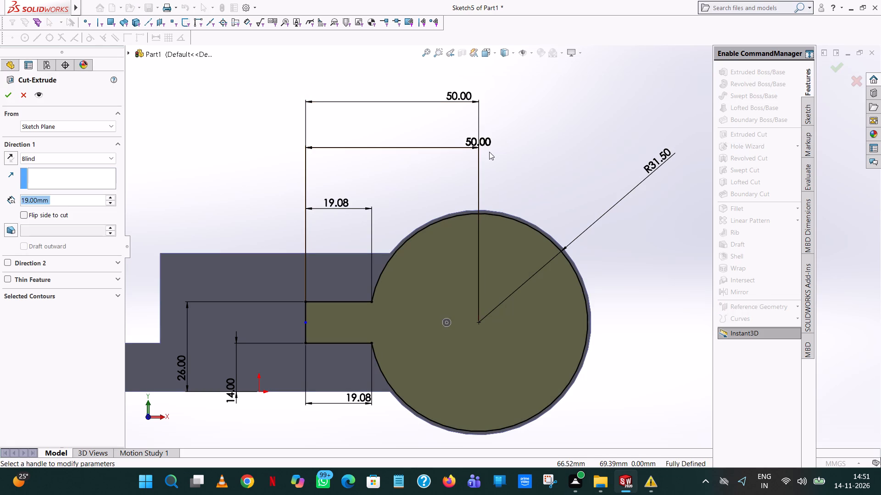
middle_click_drag(489, 152, 489, 363)
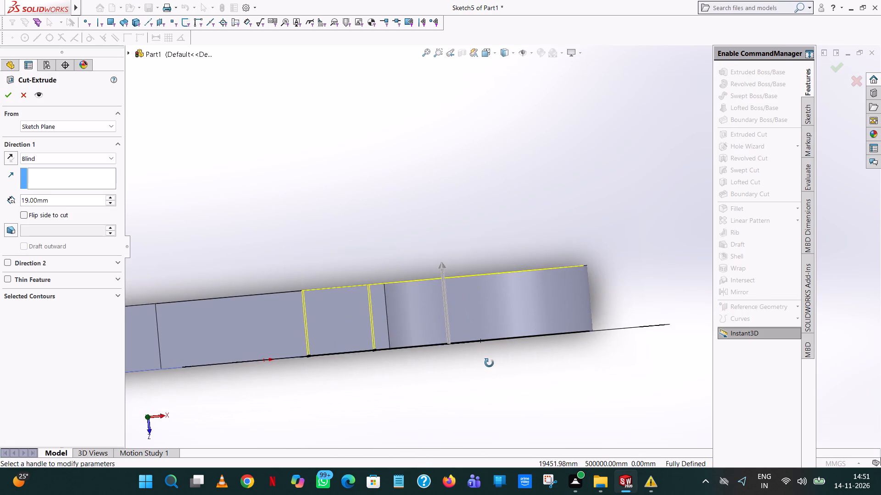
middle_click_drag(489, 363, 489, 385)
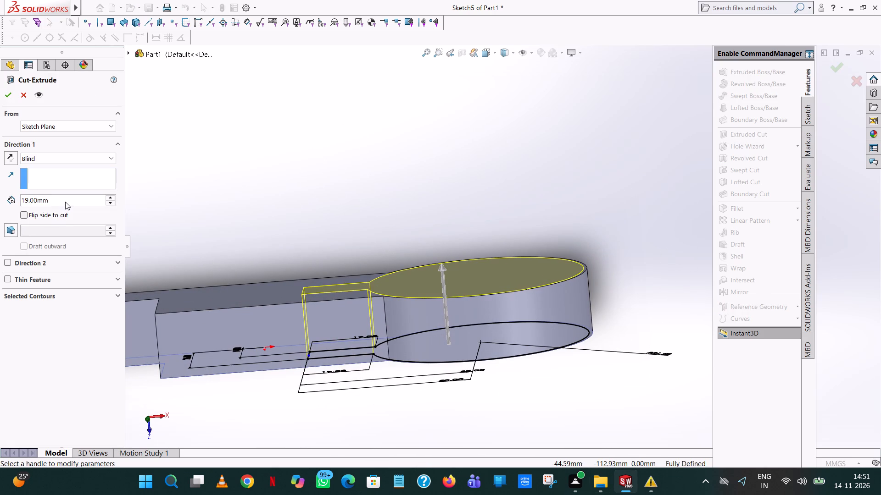
double_click(65, 202)
type("17")
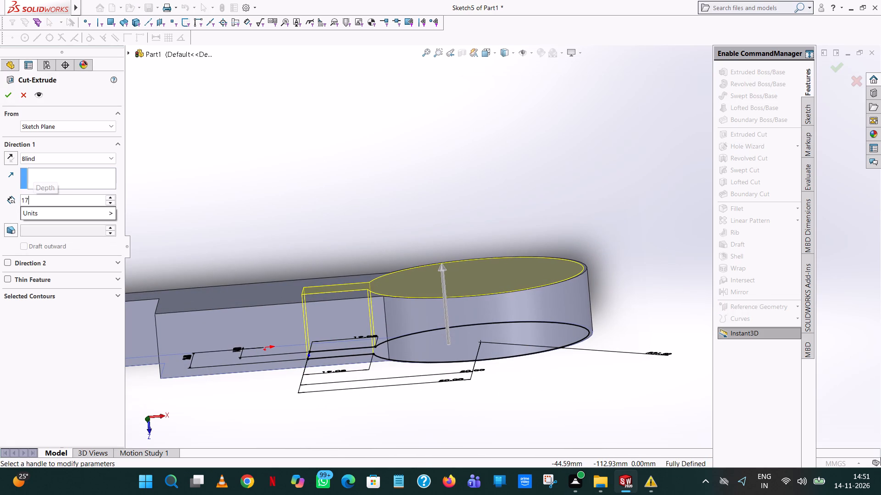
key("Return")
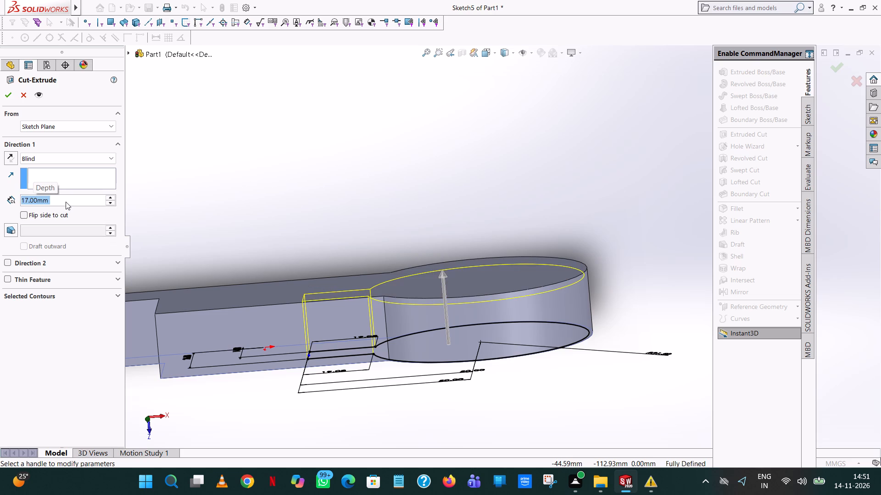
key("Return")
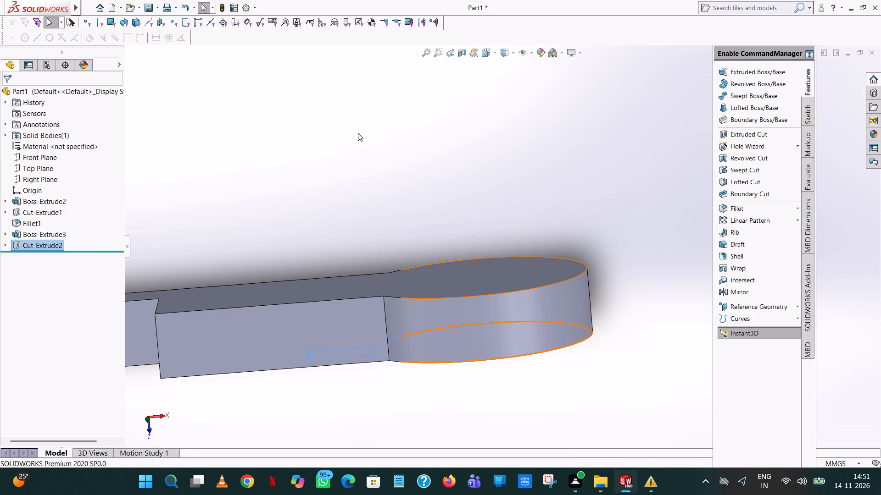
Examine the circular pocket and slot cut into the boss and block.
left_click(299, 154)
middle_click_drag(303, 189, 311, 34)
scroll(303, 188, "up", 1)
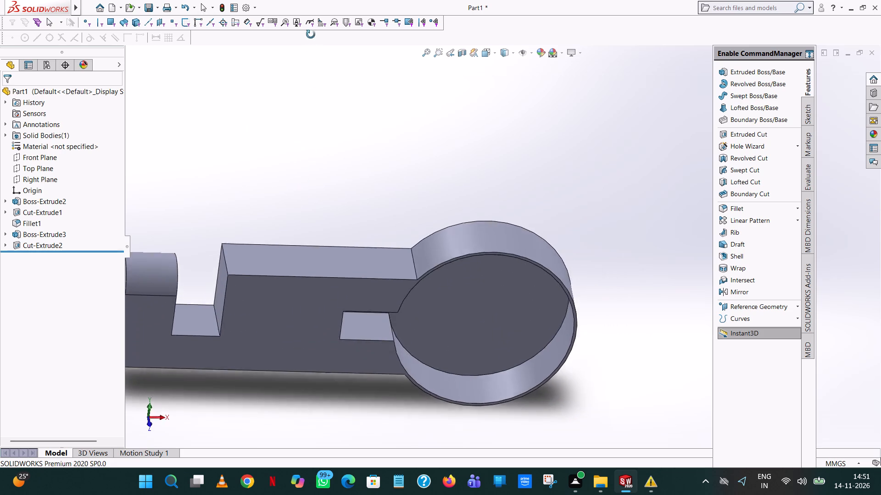
middle_click_drag(311, 34, 316, 26)
middle_click(316, 27)
scroll(316, 27, "up", 1)
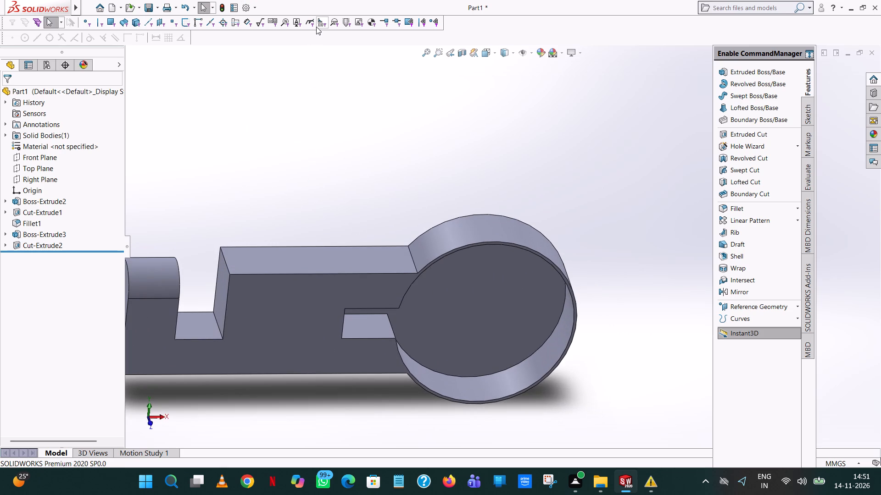
scroll(316, 27, "up", 2)
left_click(449, 146)
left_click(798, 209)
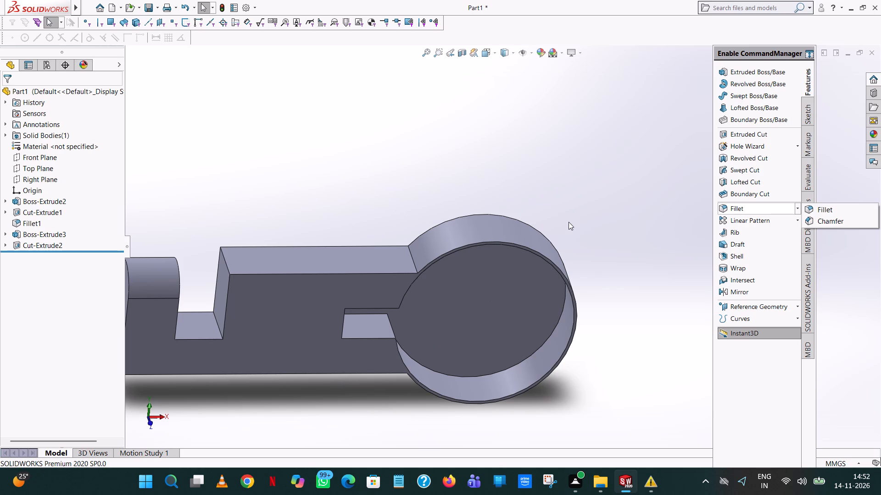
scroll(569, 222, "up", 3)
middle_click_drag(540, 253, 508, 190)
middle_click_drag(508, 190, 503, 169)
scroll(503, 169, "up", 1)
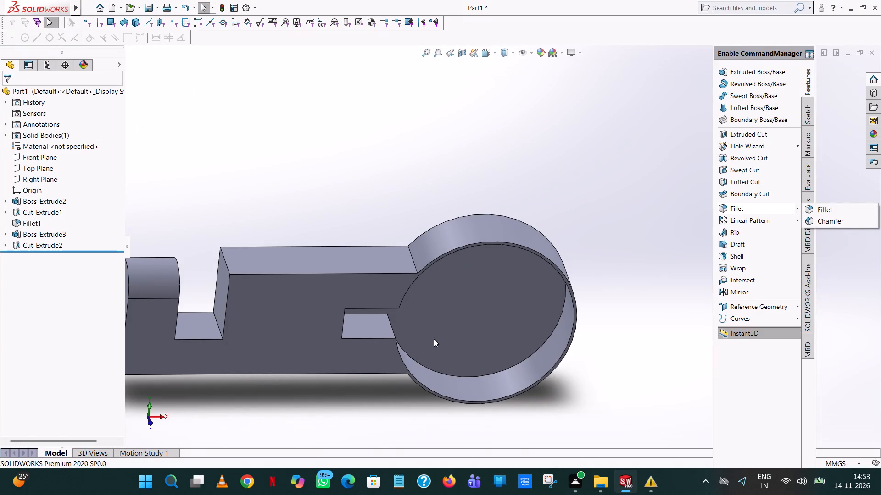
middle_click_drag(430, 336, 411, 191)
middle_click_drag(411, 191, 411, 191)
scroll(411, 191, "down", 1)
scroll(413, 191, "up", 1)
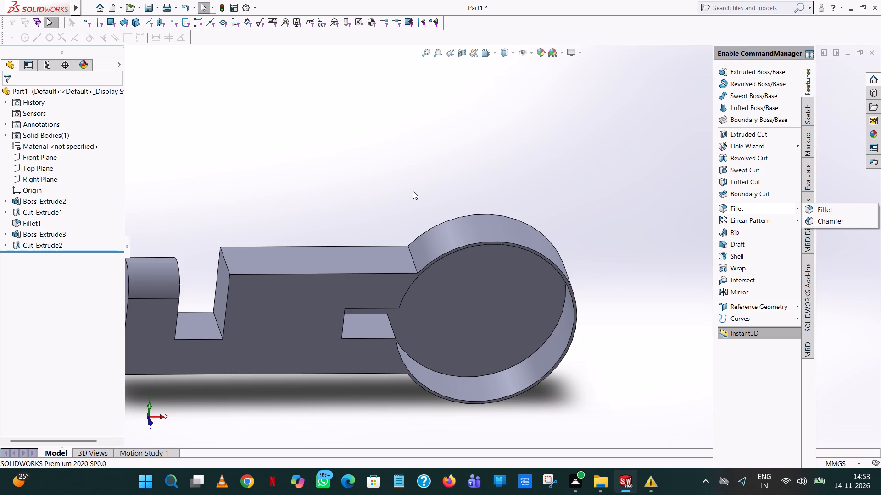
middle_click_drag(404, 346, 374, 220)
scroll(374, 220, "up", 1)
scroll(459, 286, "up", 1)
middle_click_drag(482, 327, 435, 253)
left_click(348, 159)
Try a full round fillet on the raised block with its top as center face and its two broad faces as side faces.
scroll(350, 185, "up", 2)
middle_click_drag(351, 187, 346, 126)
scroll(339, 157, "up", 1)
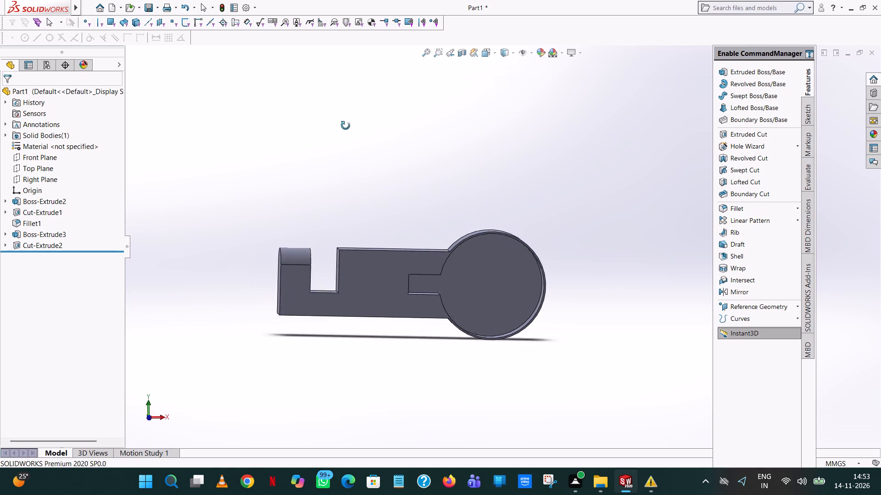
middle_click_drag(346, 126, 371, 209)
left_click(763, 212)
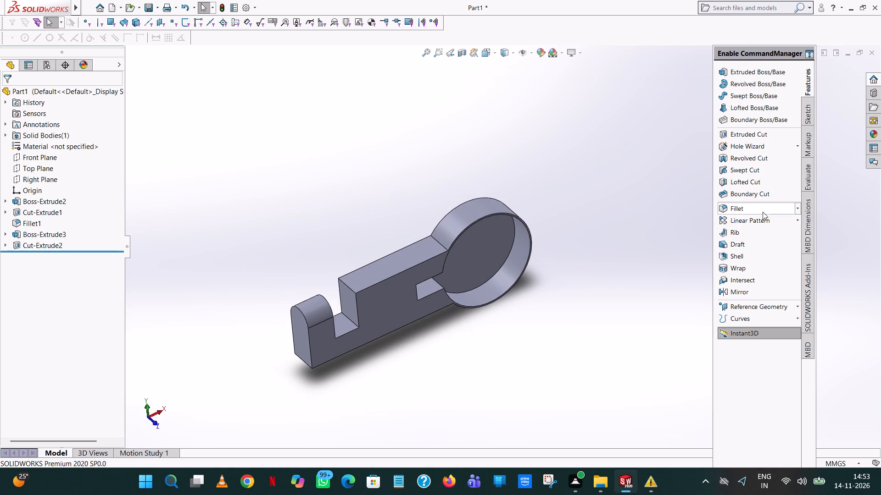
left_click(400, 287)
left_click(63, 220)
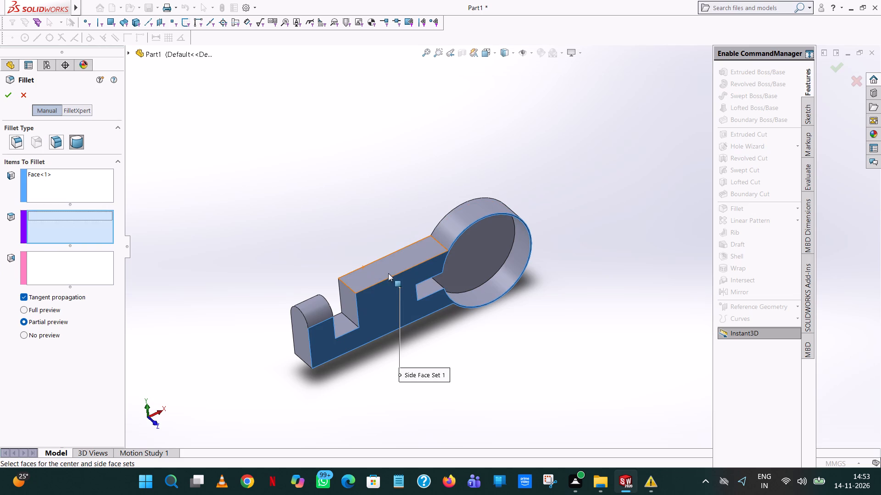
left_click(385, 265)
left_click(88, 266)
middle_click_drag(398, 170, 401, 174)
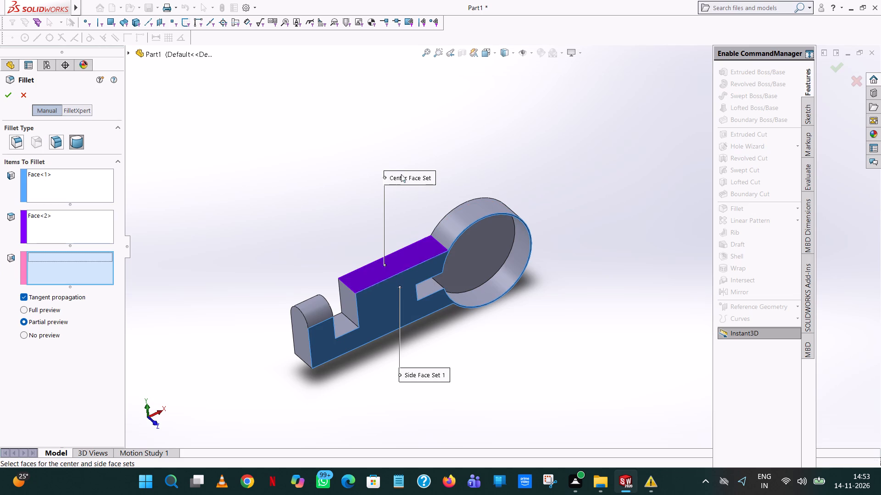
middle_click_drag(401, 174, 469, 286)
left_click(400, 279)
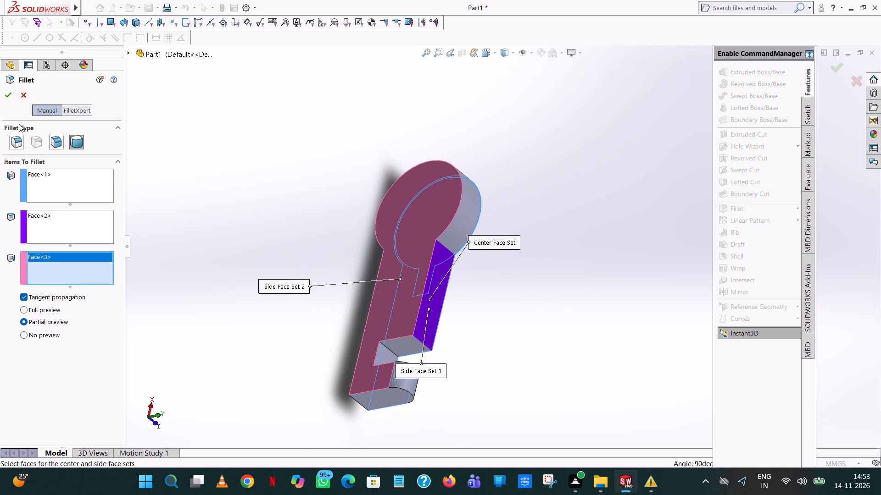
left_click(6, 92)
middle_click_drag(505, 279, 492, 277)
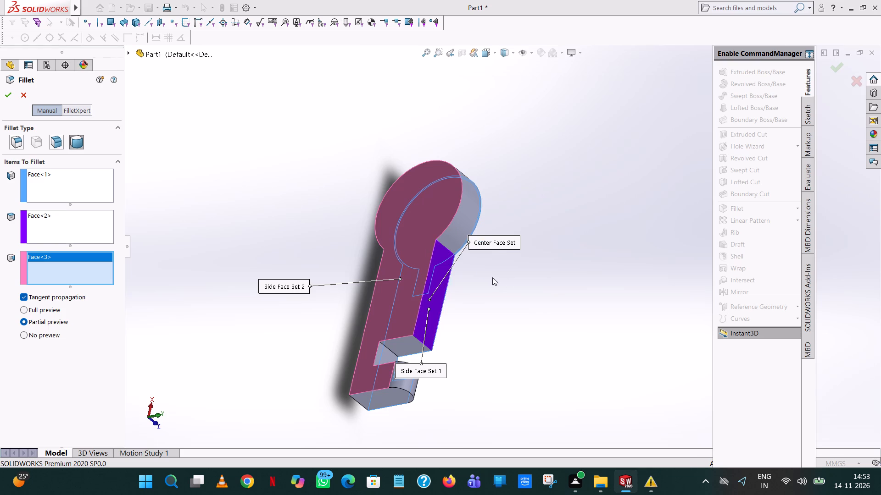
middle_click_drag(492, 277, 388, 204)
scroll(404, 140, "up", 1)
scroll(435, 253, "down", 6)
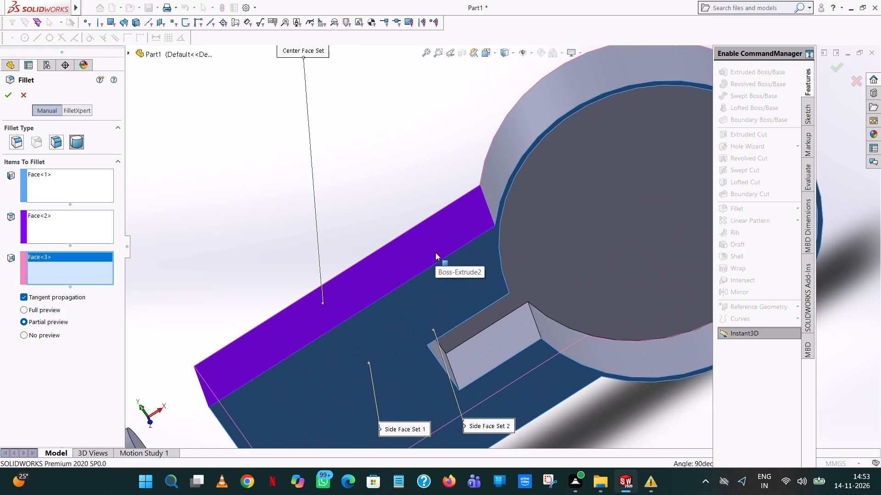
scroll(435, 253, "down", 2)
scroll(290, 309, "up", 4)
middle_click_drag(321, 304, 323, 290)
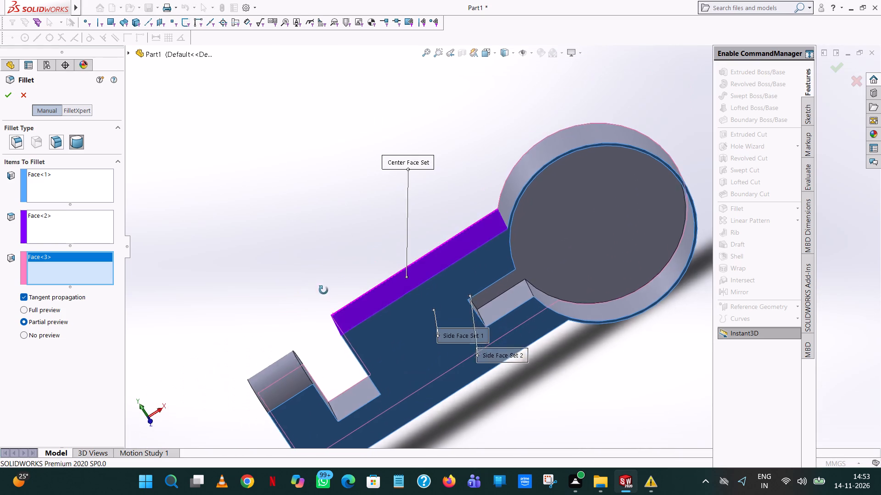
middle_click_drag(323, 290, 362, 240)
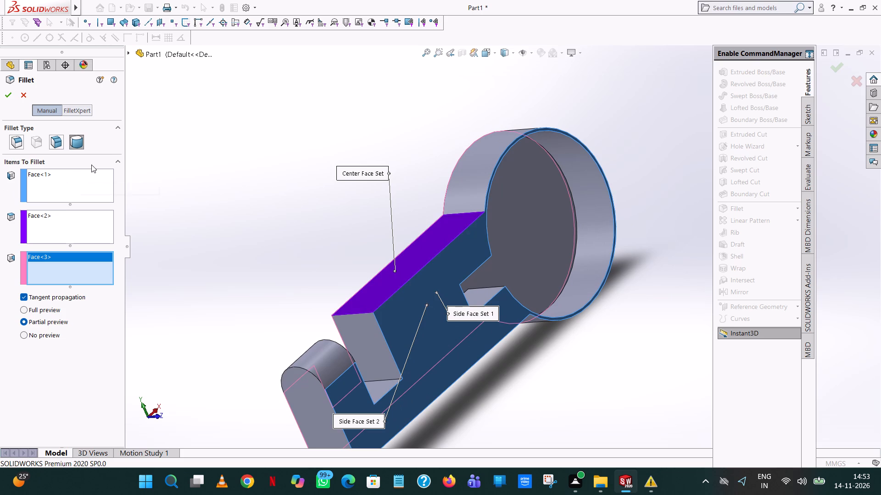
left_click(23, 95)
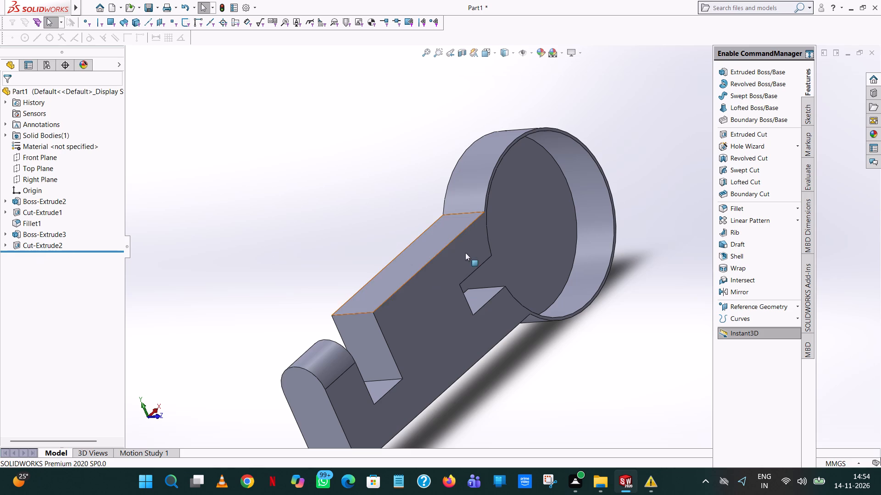
Start an extruded-cut sketch on the raised block's vertical face beside the notch and view it face-on.
middle_click_drag(574, 224, 519, 273)
middle_click_drag(223, 314, 275, 245)
scroll(275, 245, "up", 1)
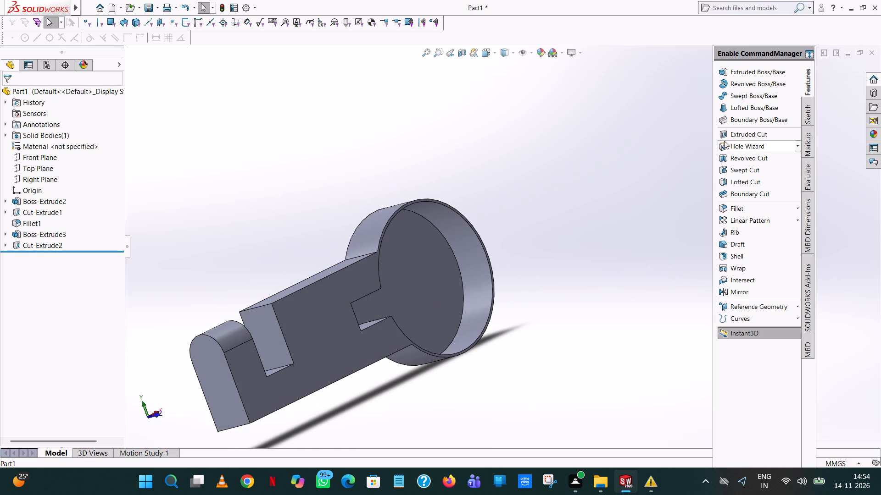
left_click(726, 134)
left_click(268, 326)
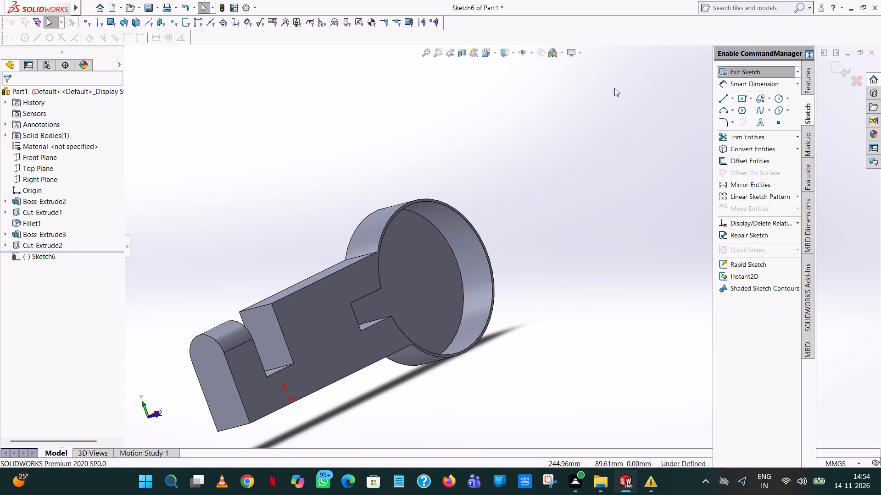
left_click(495, 52)
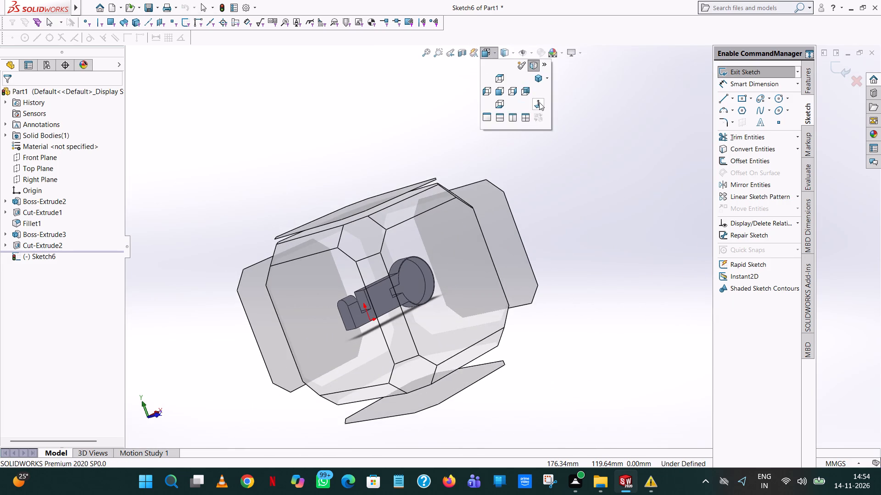
left_click(539, 102)
Convert the outlines of the rounded tab's end face and the raised block's notch-side face into sketch entities.
scroll(443, 258, "down", 7)
middle_click_drag(443, 258, 435, 260)
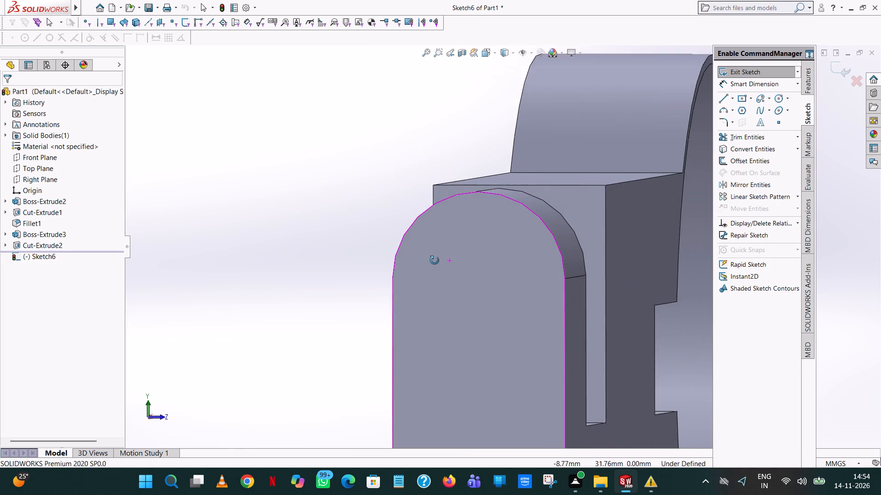
middle_click_drag(435, 260, 449, 276)
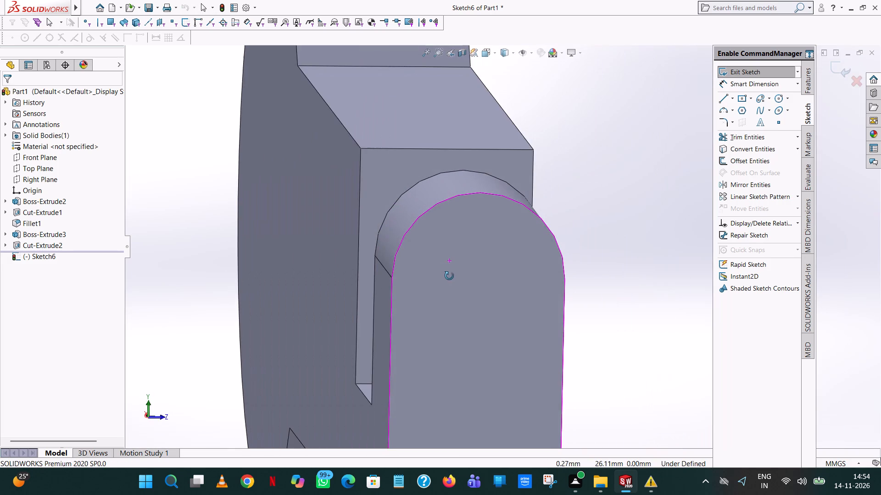
middle_click_drag(449, 276, 442, 262)
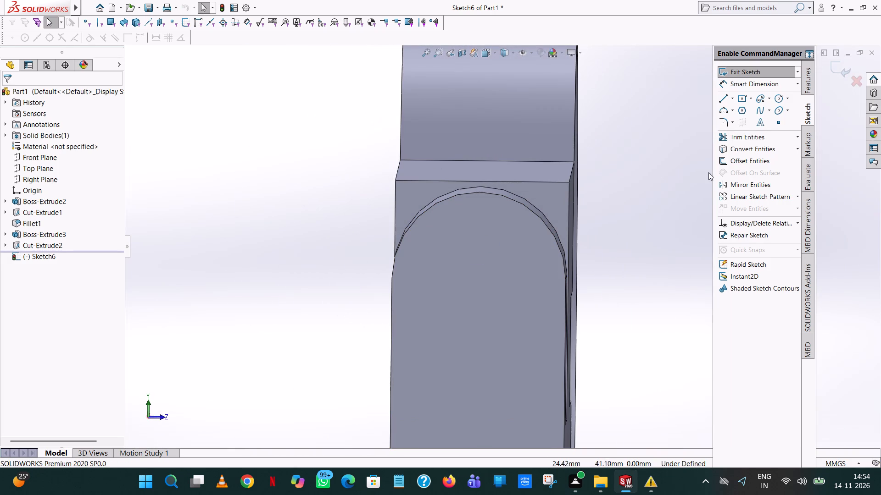
left_click(736, 151)
left_click(497, 269)
left_click(551, 187)
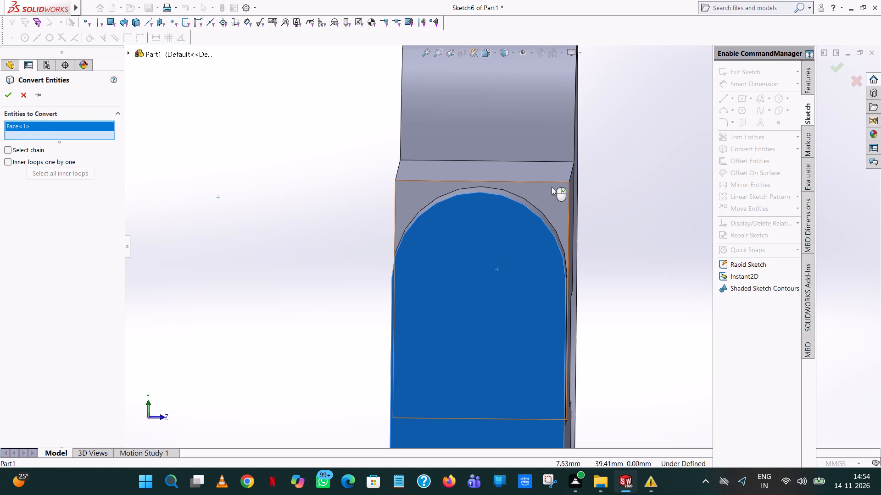
left_click(11, 99)
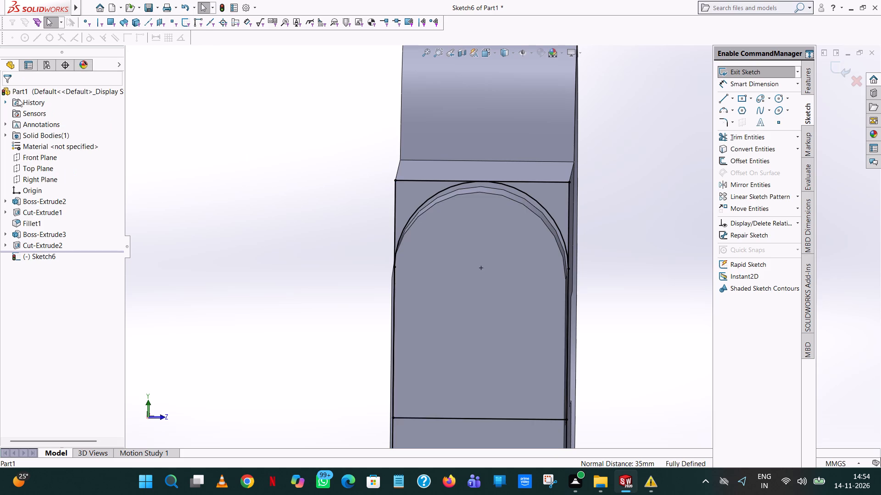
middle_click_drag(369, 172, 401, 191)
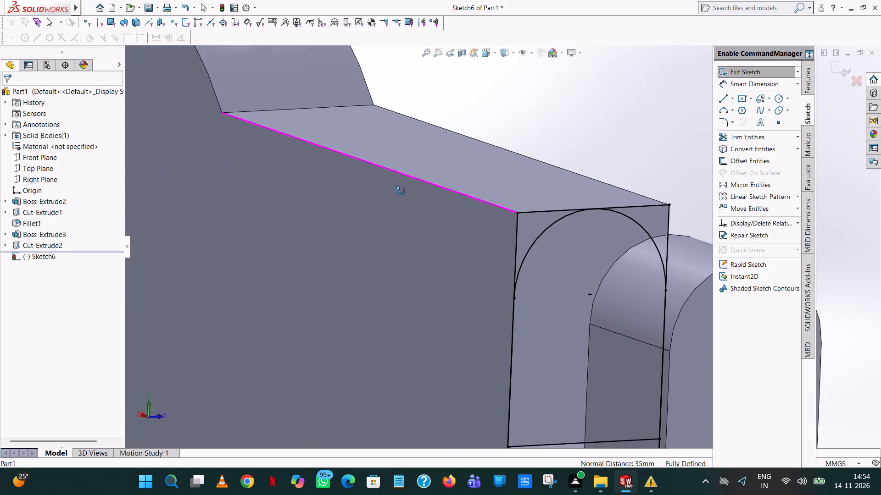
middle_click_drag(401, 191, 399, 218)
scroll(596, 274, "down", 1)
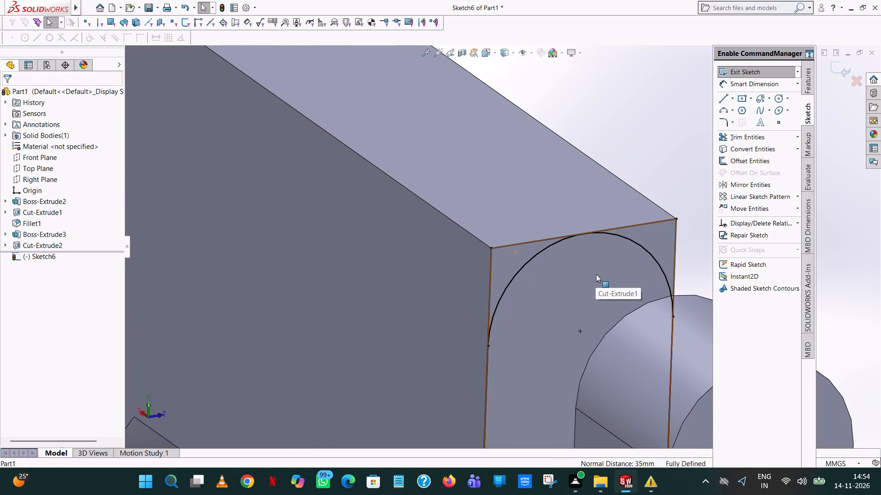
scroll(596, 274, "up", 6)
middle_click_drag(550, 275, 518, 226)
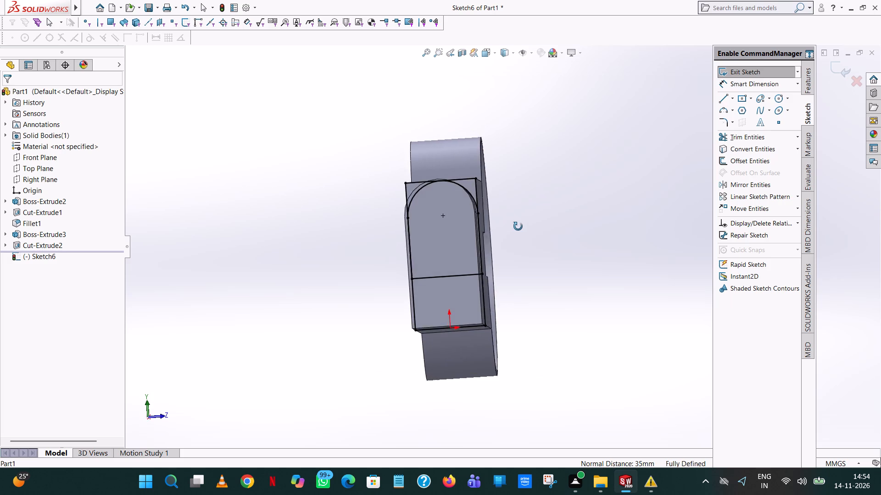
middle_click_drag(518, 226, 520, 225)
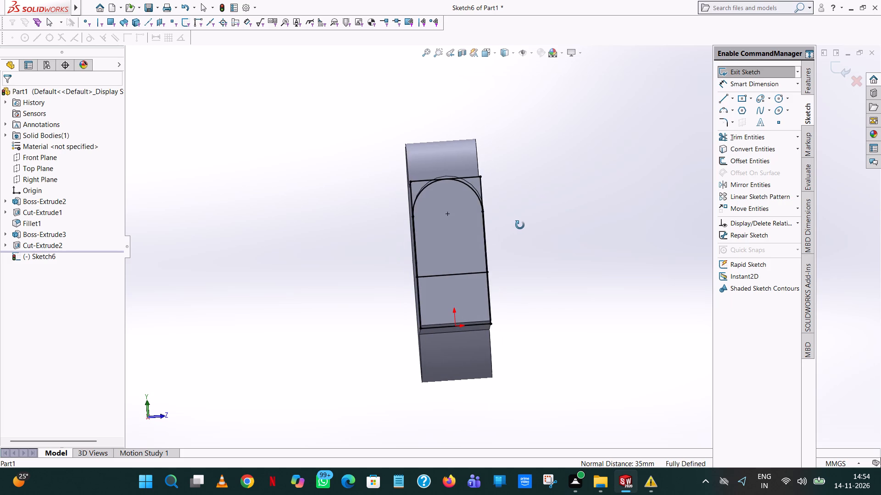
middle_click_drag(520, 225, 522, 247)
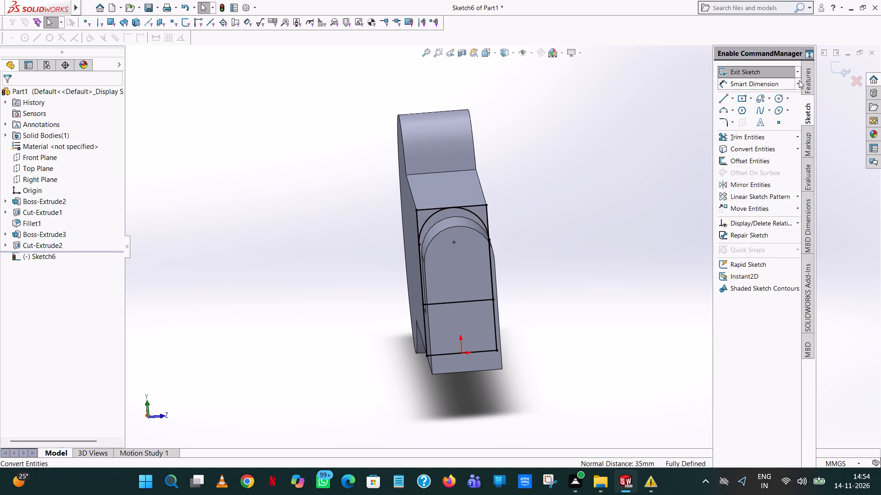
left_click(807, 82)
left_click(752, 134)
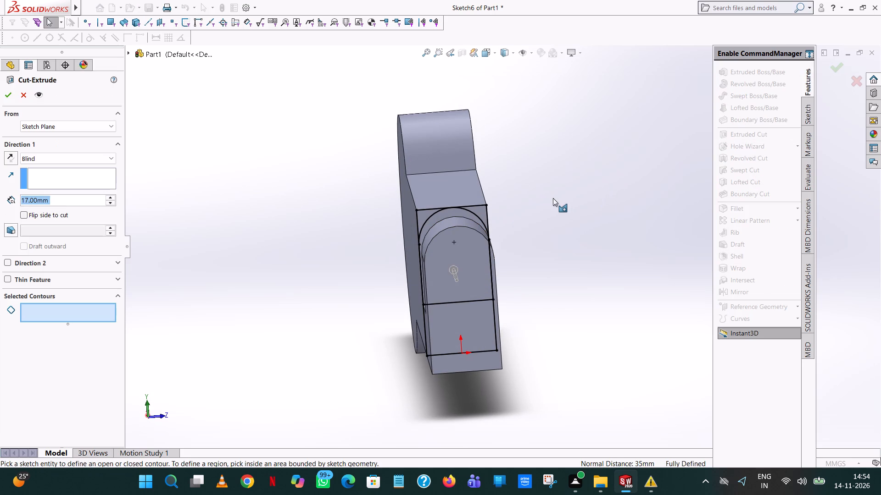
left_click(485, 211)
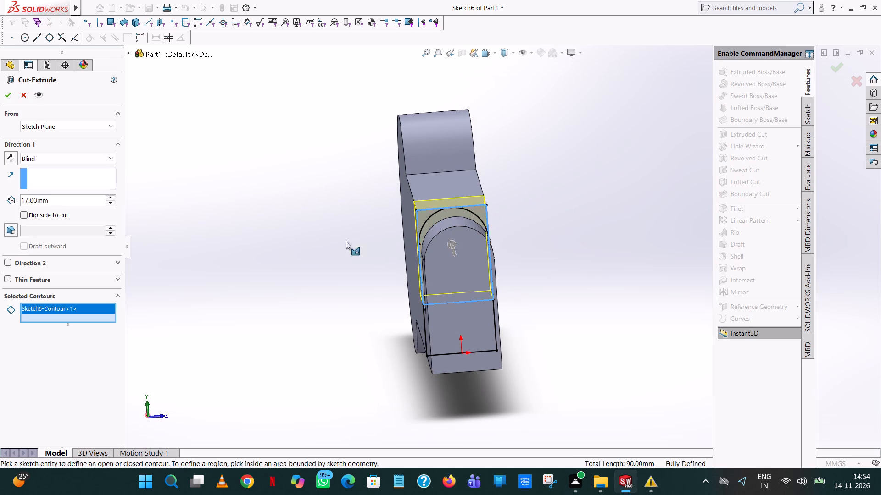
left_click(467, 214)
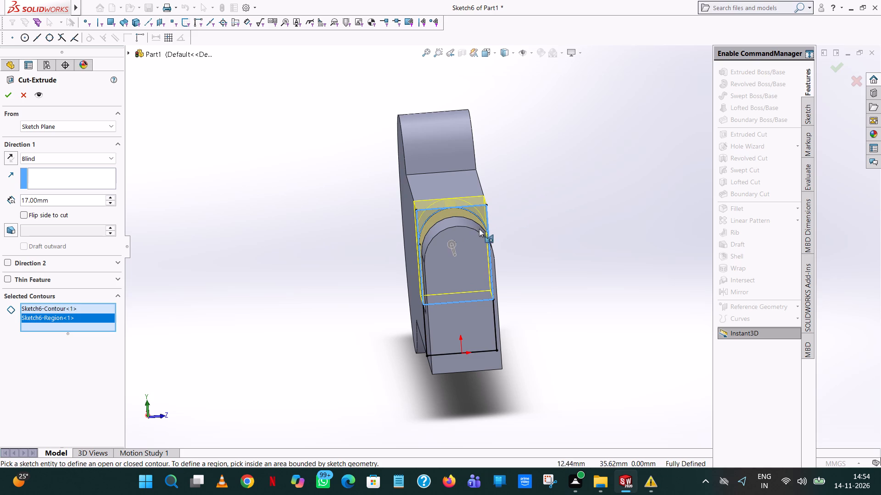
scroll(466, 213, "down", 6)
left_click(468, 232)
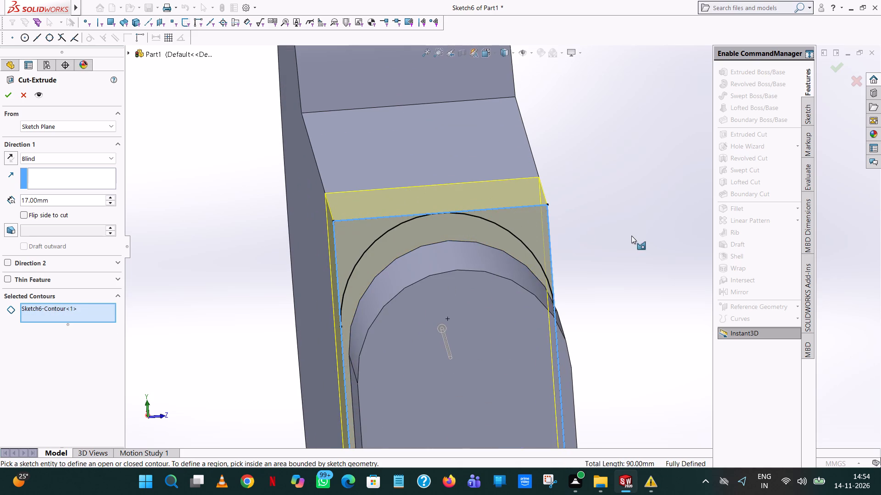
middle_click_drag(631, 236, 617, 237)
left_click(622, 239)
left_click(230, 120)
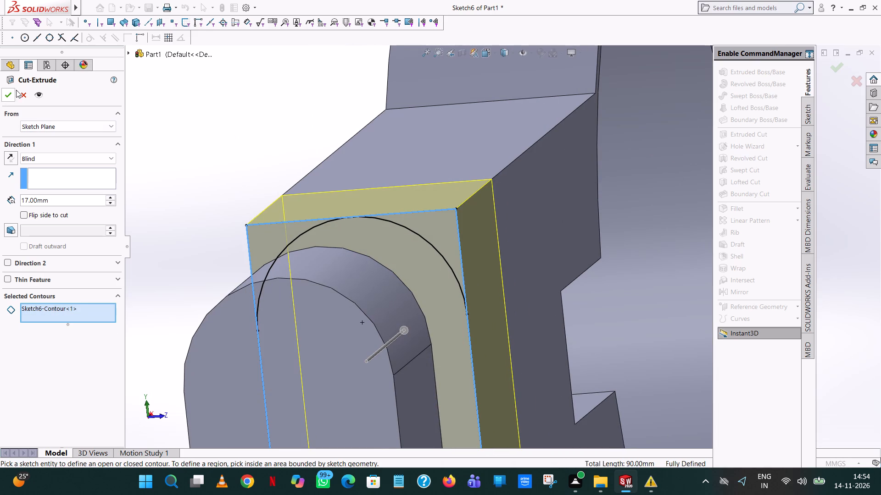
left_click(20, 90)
Start an Extruded Cut using the two corner regions outside the arc at the top of the raised block's notch-side face.
left_click(772, 136)
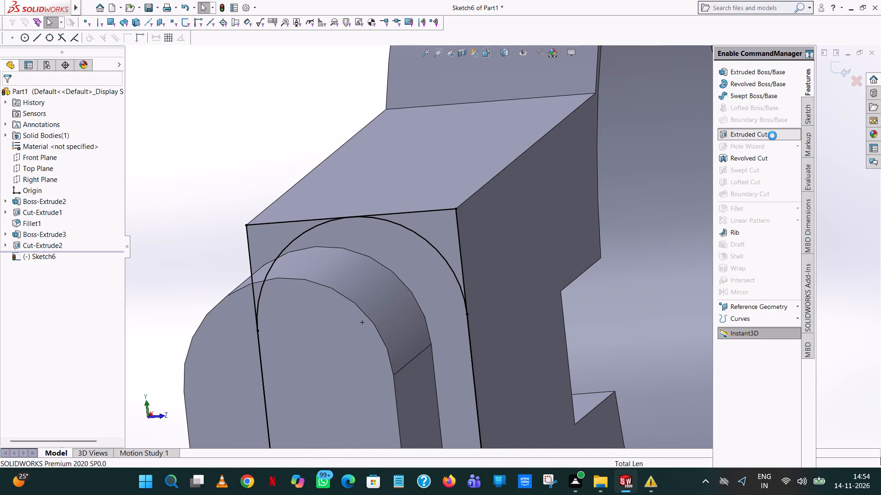
left_click(445, 222)
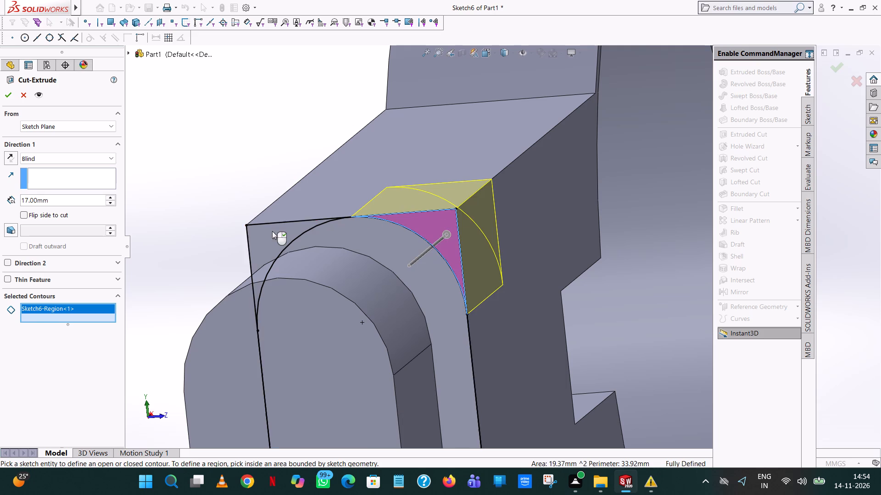
left_click(272, 231)
middle_click_drag(607, 149, 577, 164)
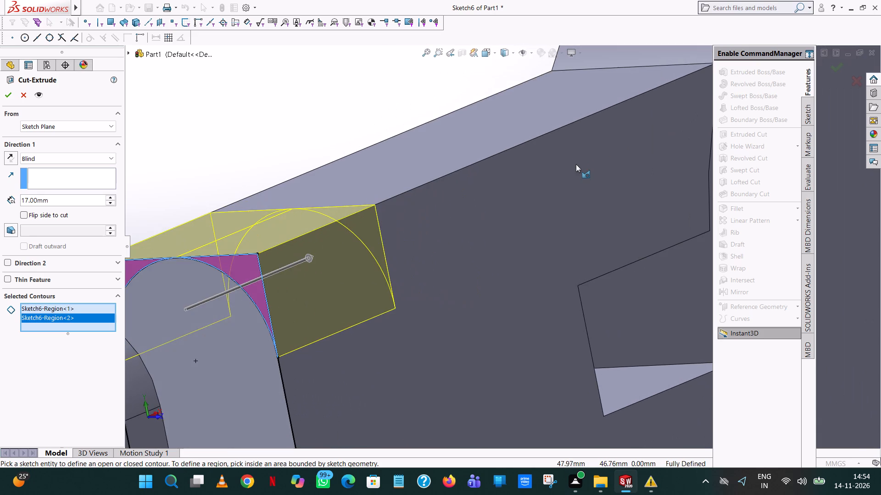
scroll(572, 164, "up", 3)
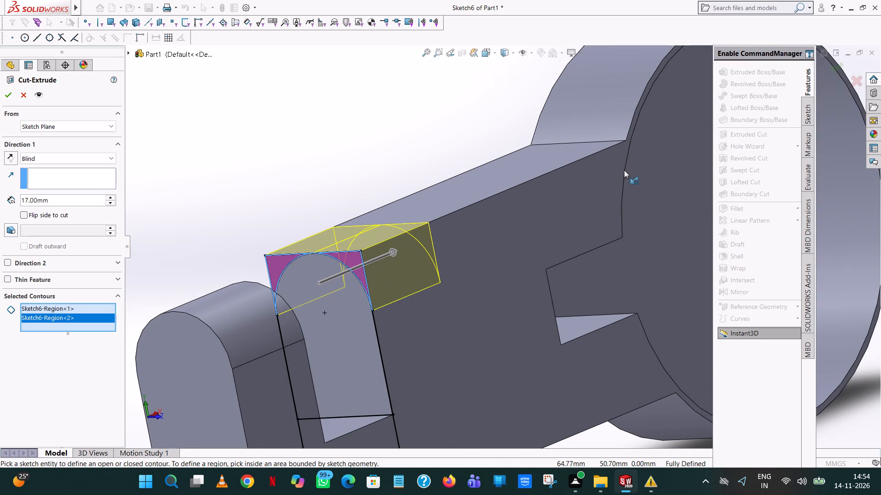
left_click(626, 137)
middle_click_drag(625, 162, 590, 172)
scroll(590, 172, "up", 4)
middle_click_drag(611, 190, 571, 201)
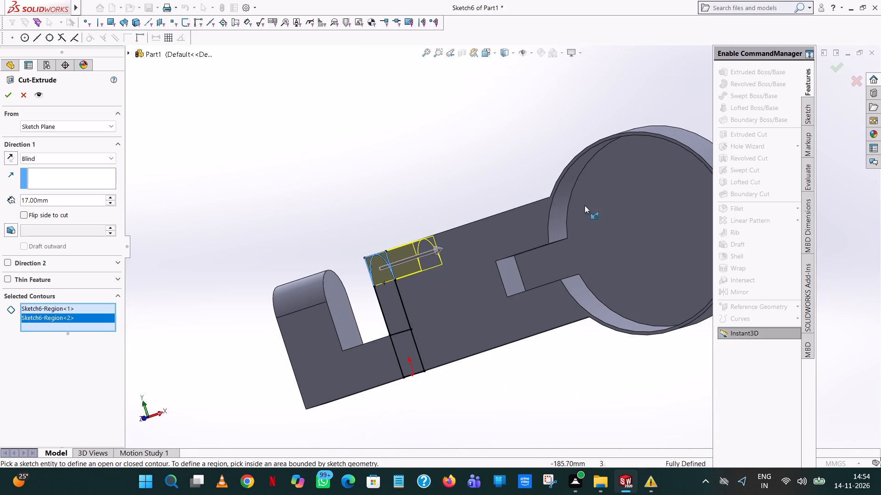
triple_click(547, 216)
scroll(549, 216, "down", 7)
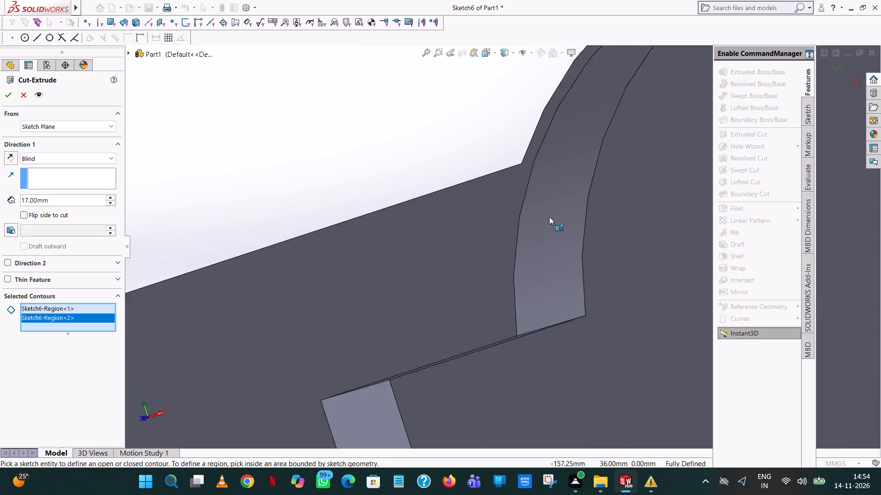
scroll(549, 217, "down", 2)
triple_click(503, 214)
scroll(320, 178, "up", 4)
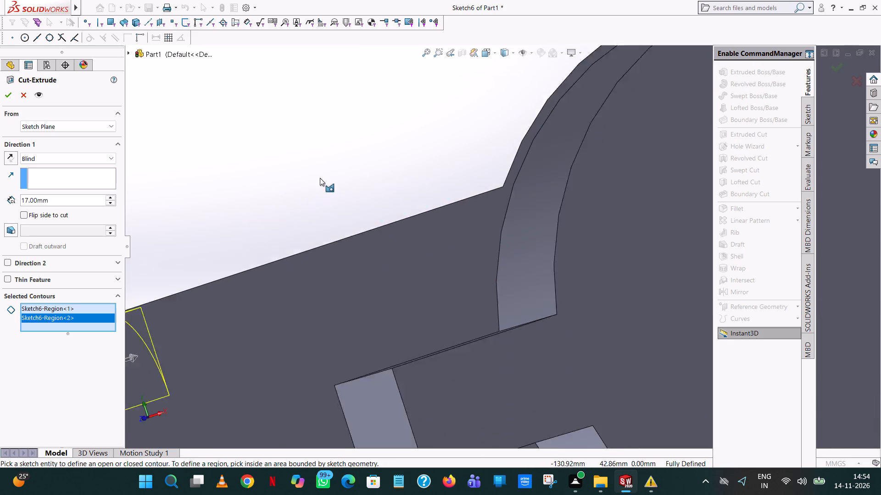
scroll(320, 178, "up", 2)
middle_click_drag(323, 180, 369, 211)
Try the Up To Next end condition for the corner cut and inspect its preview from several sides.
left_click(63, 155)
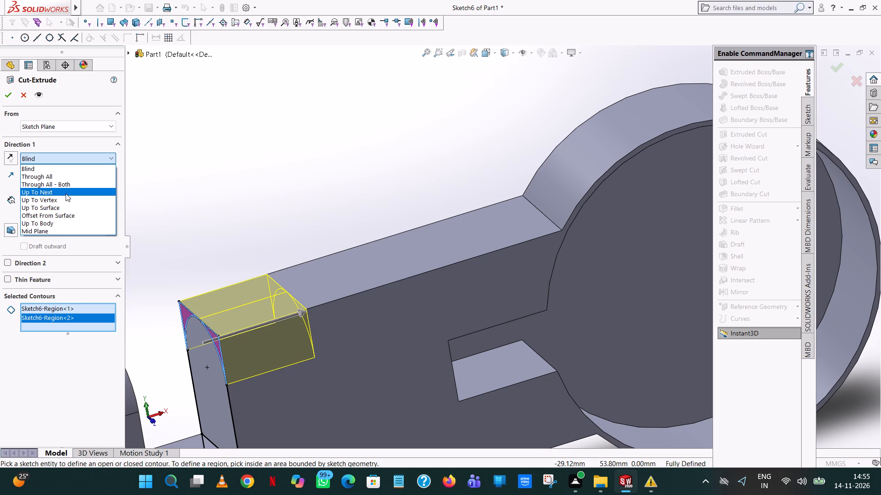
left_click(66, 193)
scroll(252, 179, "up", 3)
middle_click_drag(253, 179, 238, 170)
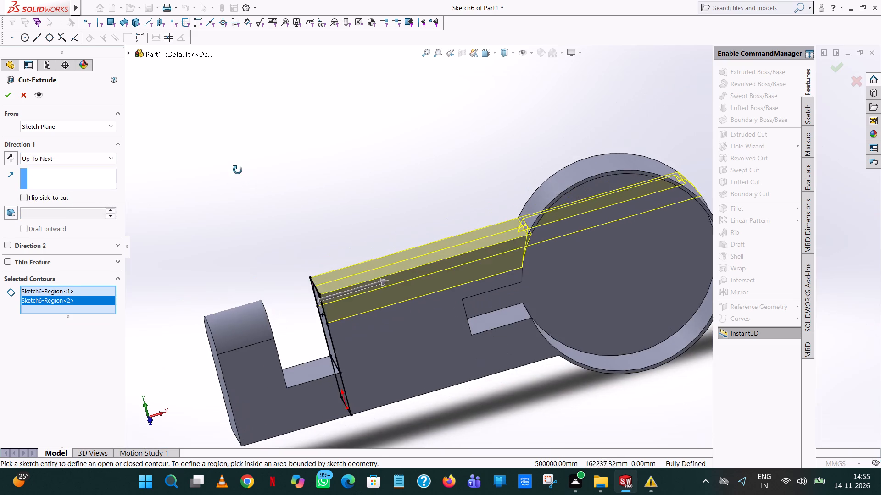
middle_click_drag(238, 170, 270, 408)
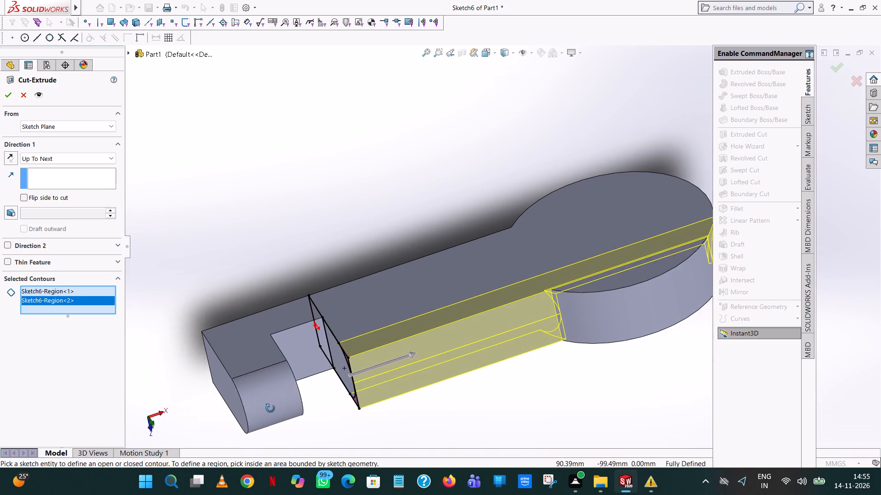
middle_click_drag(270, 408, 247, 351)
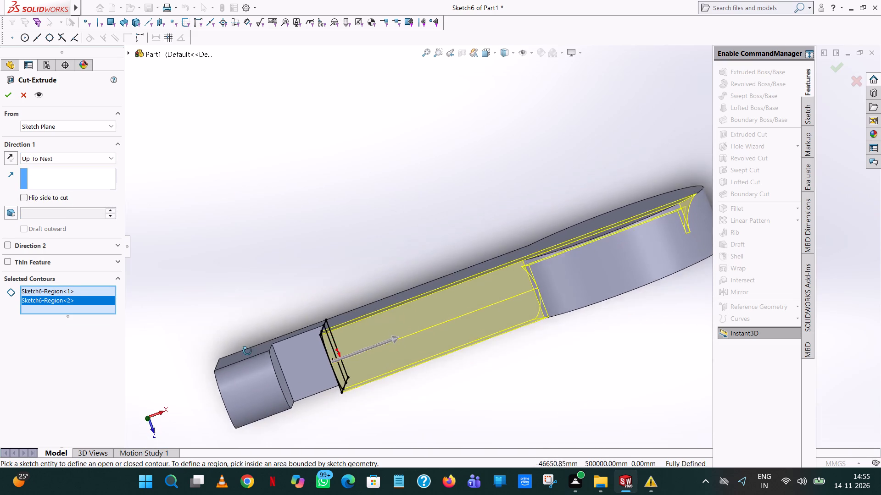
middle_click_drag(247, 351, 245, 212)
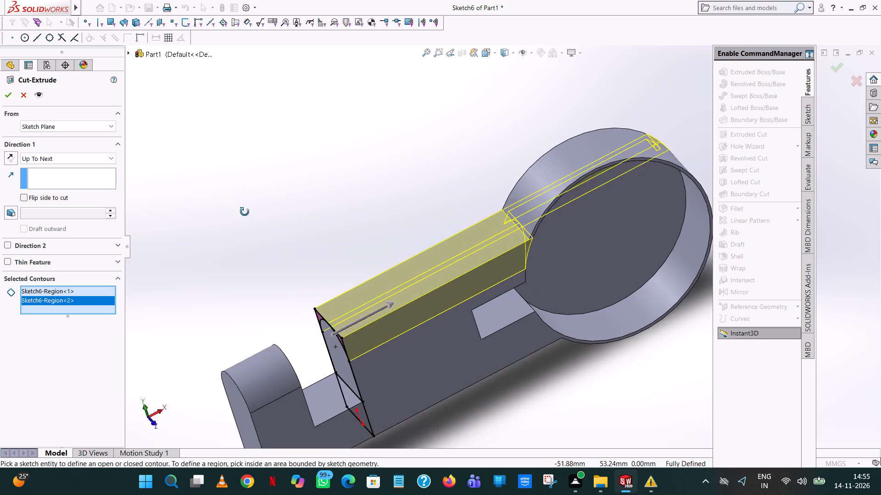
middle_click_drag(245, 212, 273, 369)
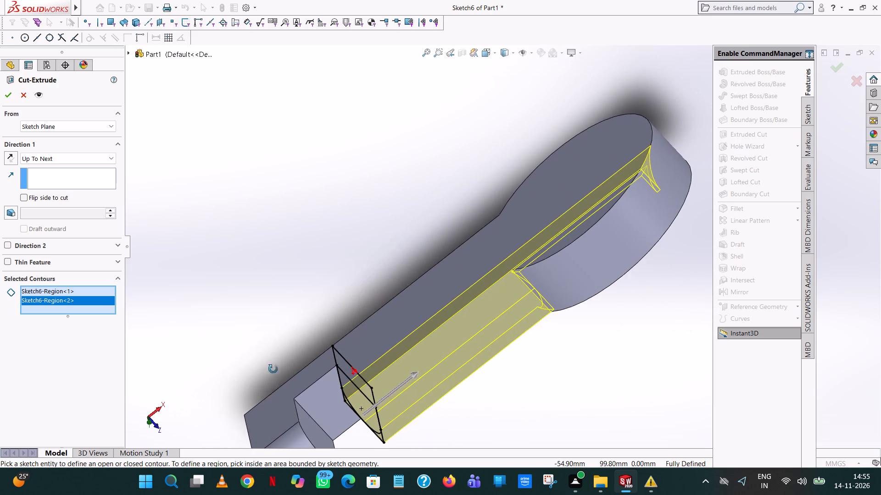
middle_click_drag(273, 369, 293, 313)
Cut the two corner regions Up To Vertex, ending at the edge where the raised block meets the round boss.
left_click(33, 162)
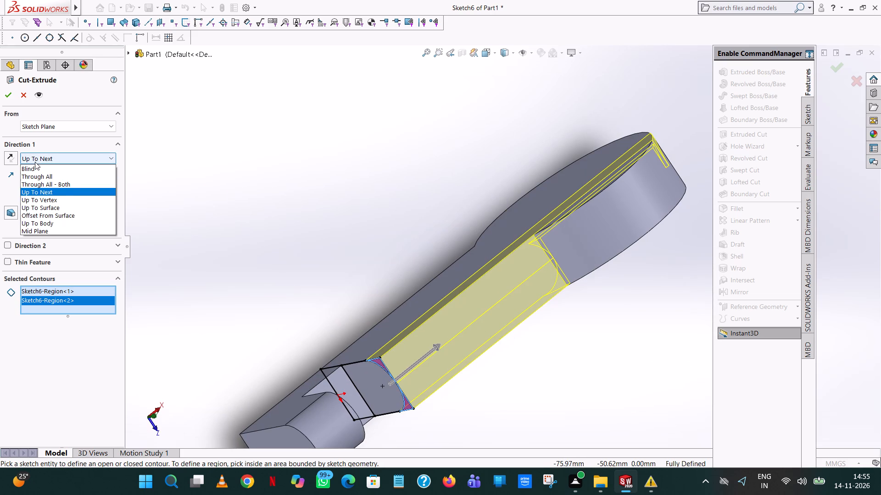
left_click(50, 202)
scroll(231, 235, "up", 1)
middle_click_drag(231, 235, 147, 139)
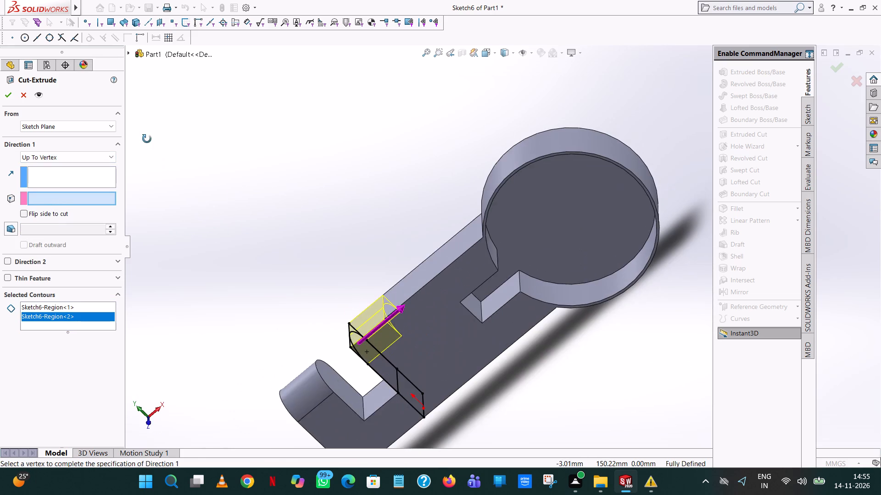
middle_click_drag(147, 139, 146, 139)
scroll(157, 141, "up", 1)
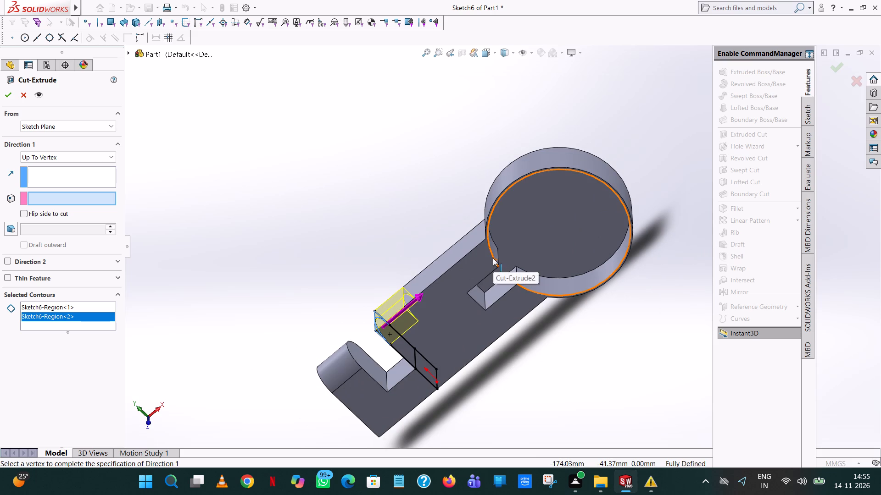
scroll(493, 256, "down", 9)
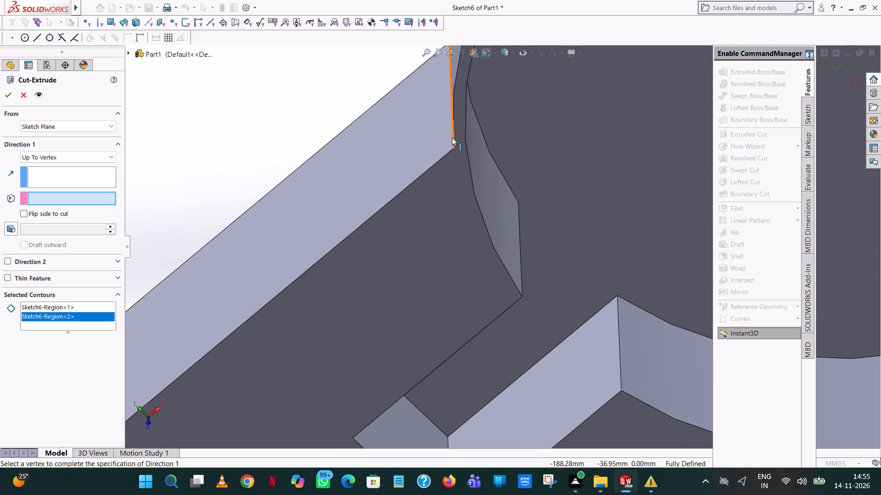
left_click(454, 138)
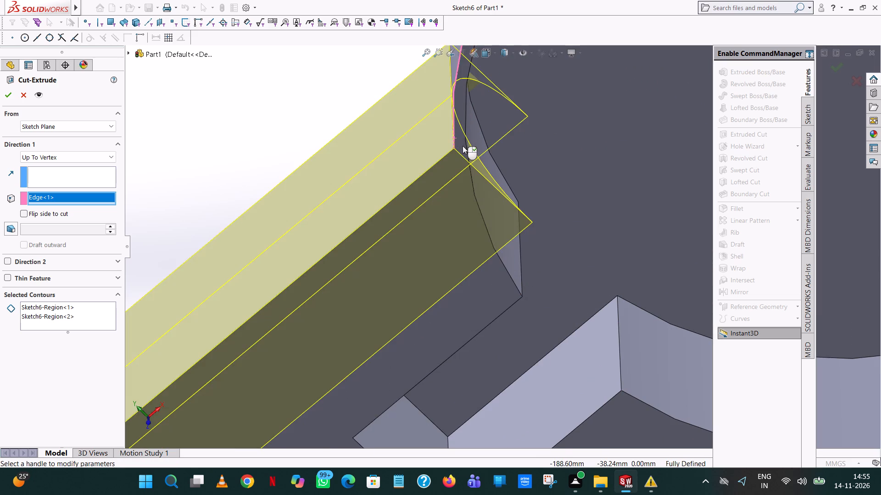
middle_click_drag(463, 146, 384, 67)
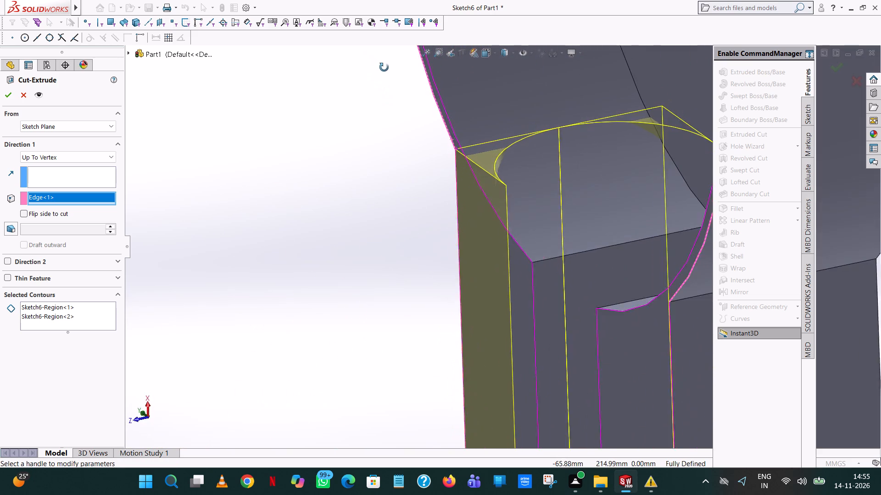
middle_click_drag(384, 67, 457, 42)
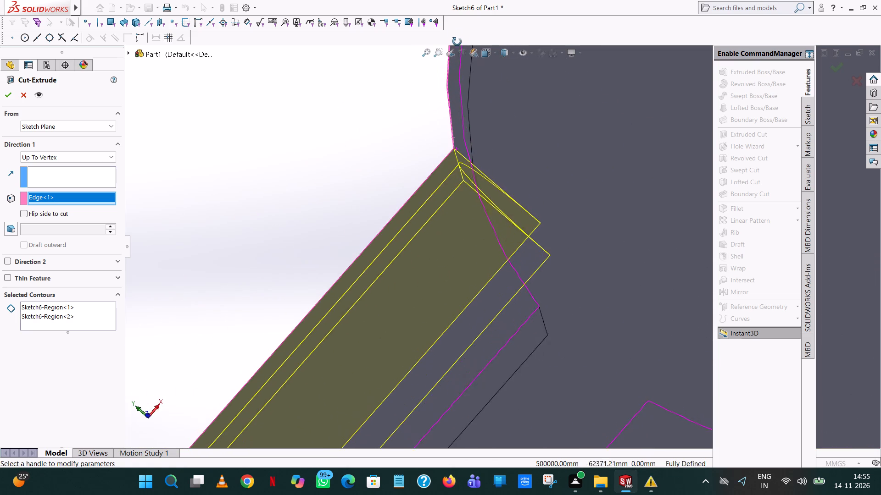
middle_click_drag(457, 42, 459, 75)
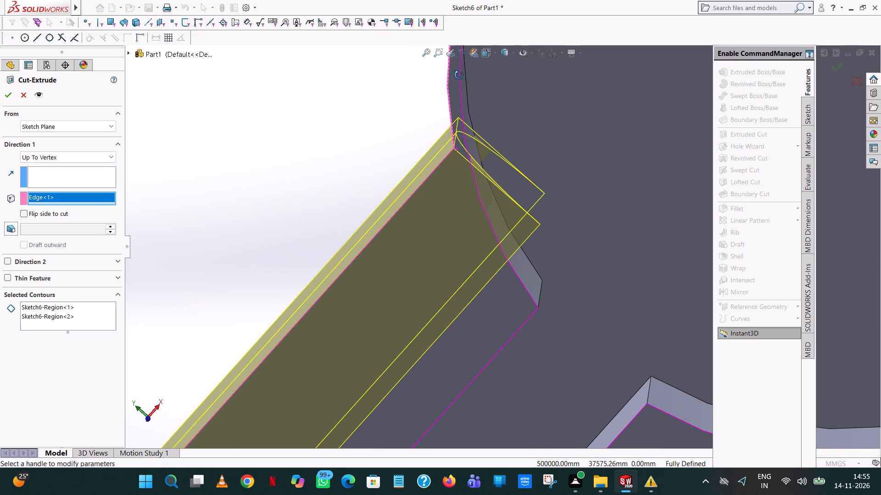
middle_click_drag(459, 75, 459, 77)
left_click(6, 94)
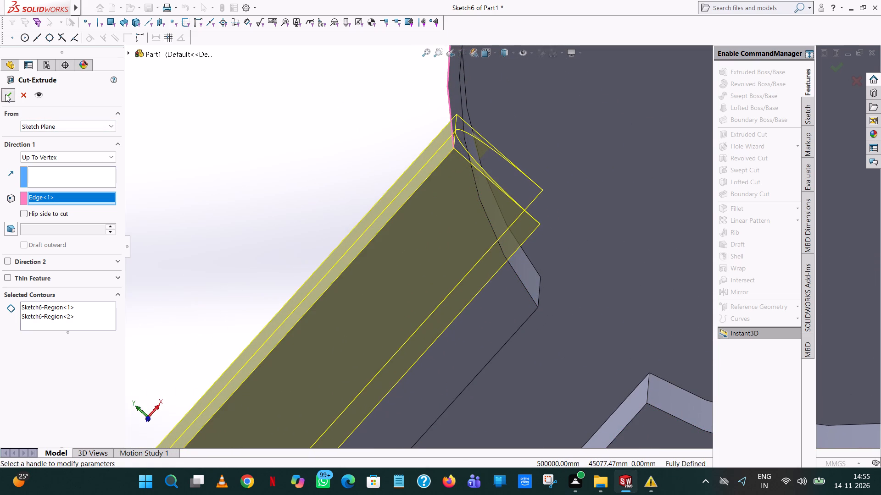
Examine the rounded block top and its junction with the round boss and pocket wall from several angles.
left_click(196, 154)
middle_click_drag(199, 158, 240, 140)
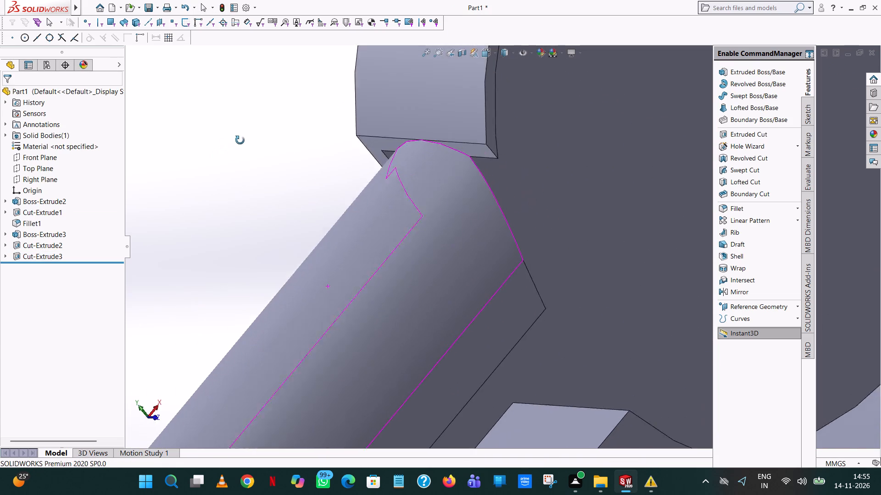
middle_click_drag(240, 140, 273, 83)
scroll(273, 84, "up", 4)
middle_click_drag(274, 84, 161, 64)
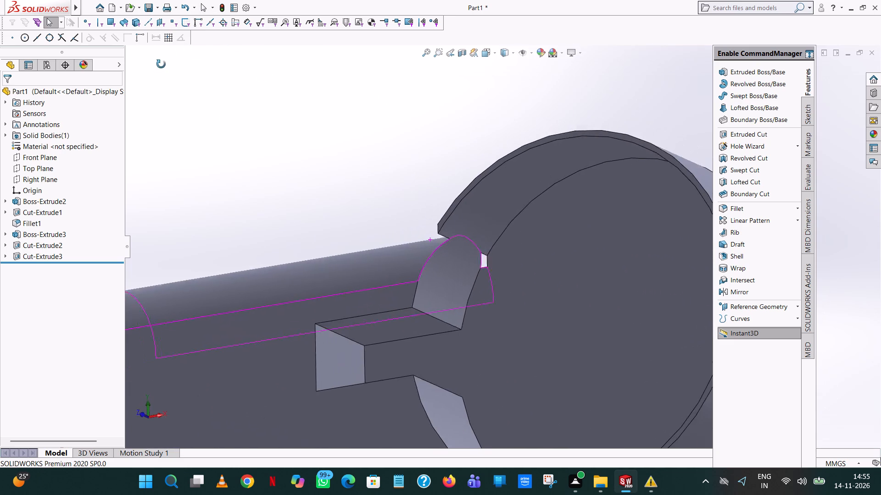
middle_click_drag(161, 64, 190, 167)
scroll(199, 175, "up", 1)
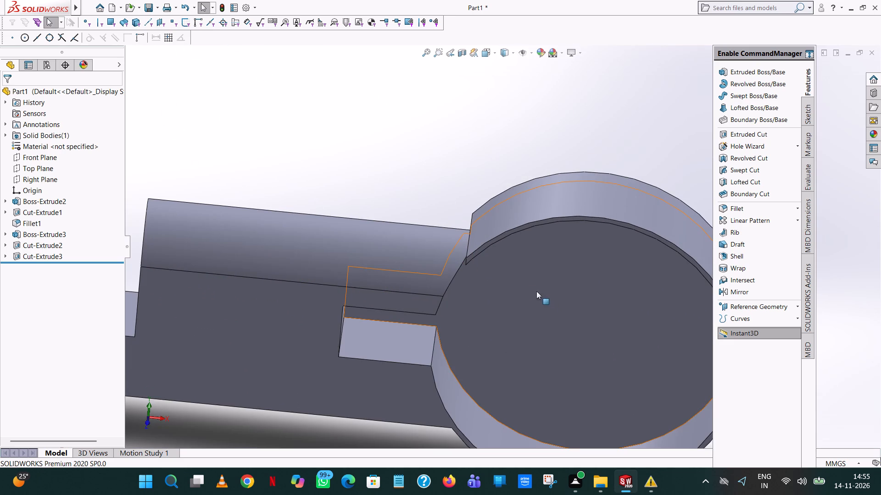
scroll(475, 232, "down", 5)
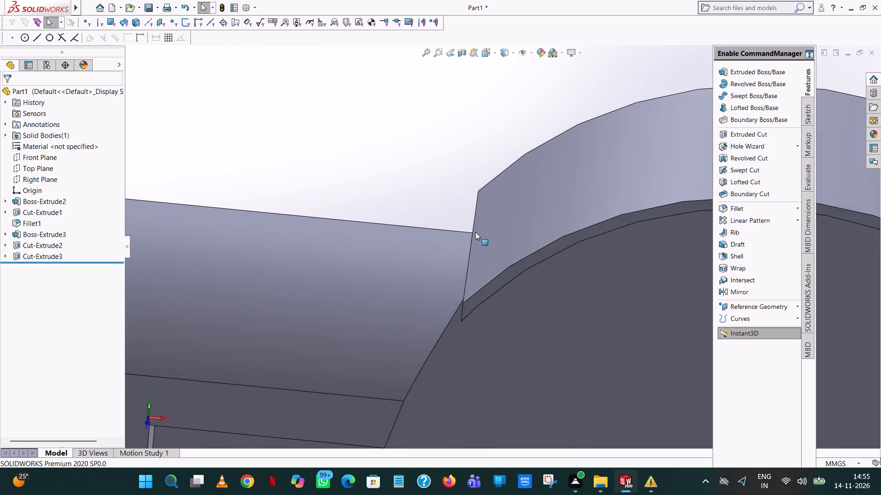
middle_click_drag(476, 232, 669, 359)
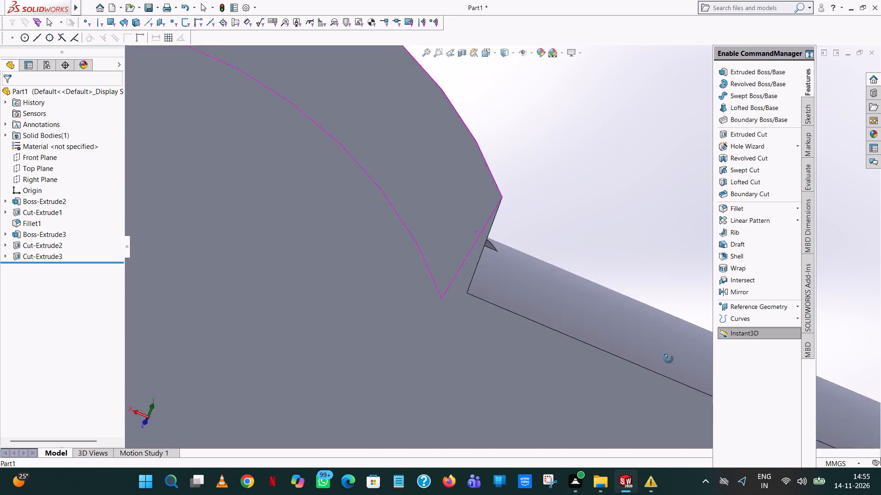
middle_click_drag(669, 359, 494, 474)
scroll(494, 474, "up", 1)
scroll(493, 359, "up", 4)
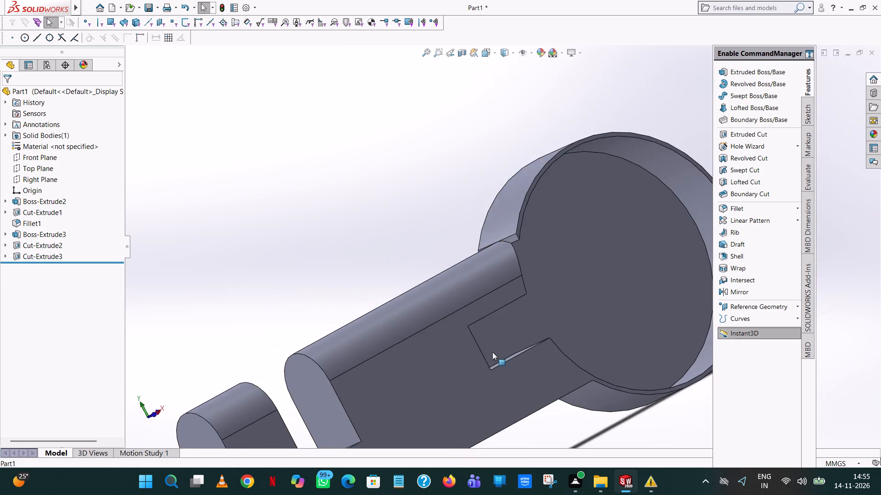
scroll(492, 352, "up", 3)
middle_click_drag(492, 352, 488, 363)
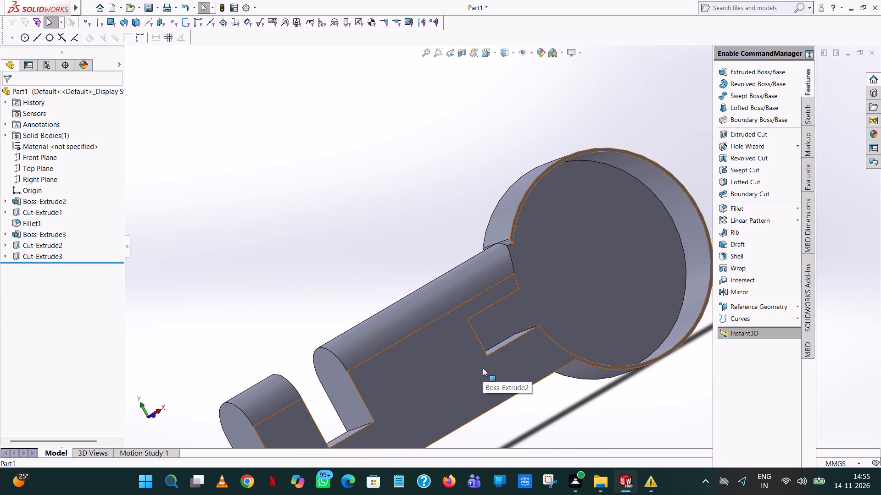
scroll(507, 256, "down", 9)
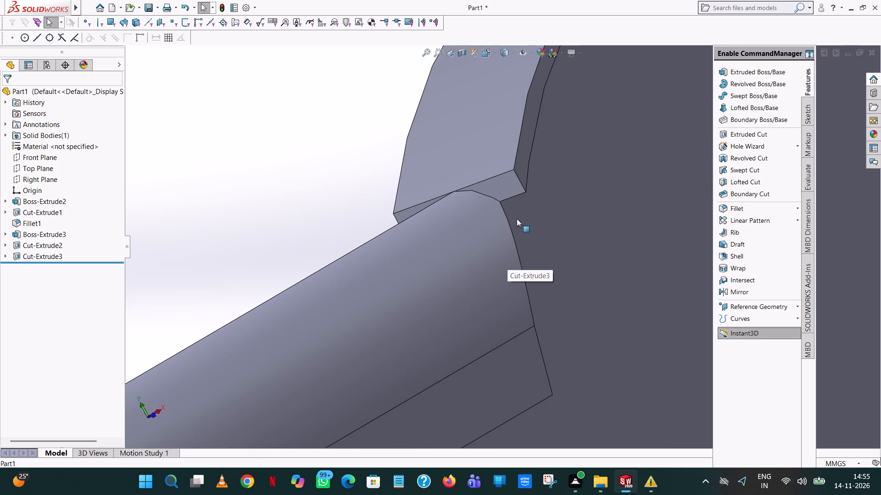
middle_click_drag(533, 215, 501, 224)
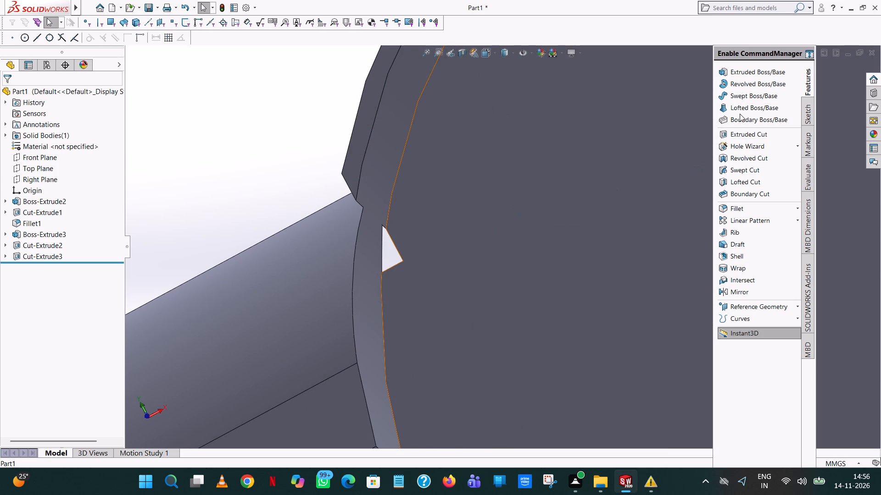
Start an Extruded Boss/Base sketch on the floor of the circular pocket, near the block junction.
left_click(734, 75)
middle_click_drag(487, 198, 513, 205)
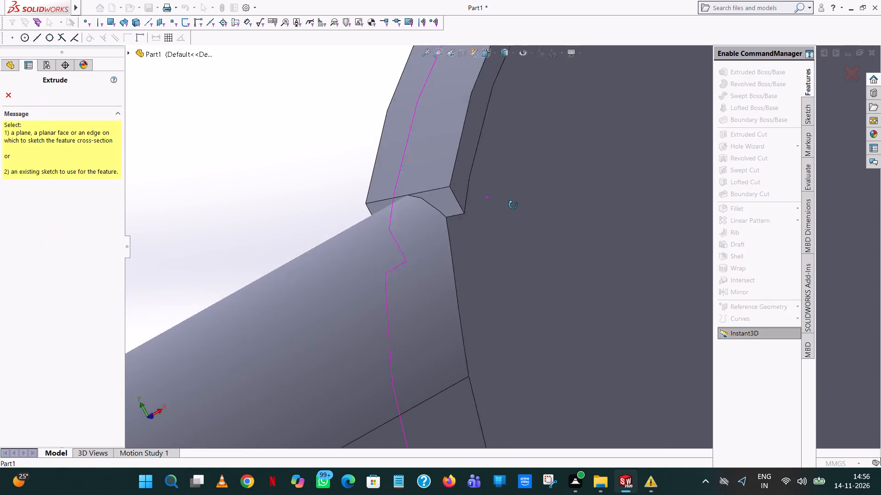
middle_click_drag(513, 205, 523, 206)
left_click(523, 206)
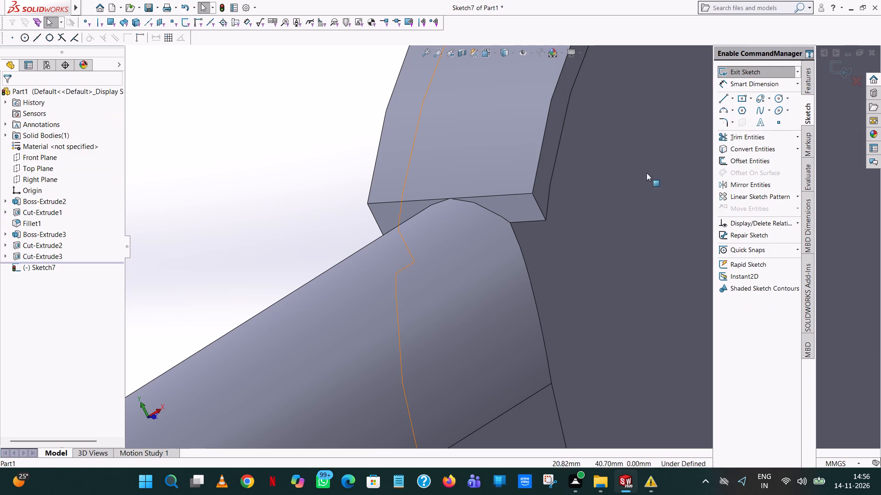
scroll(587, 150, "up", 5)
middle_click_drag(586, 151, 556, 177)
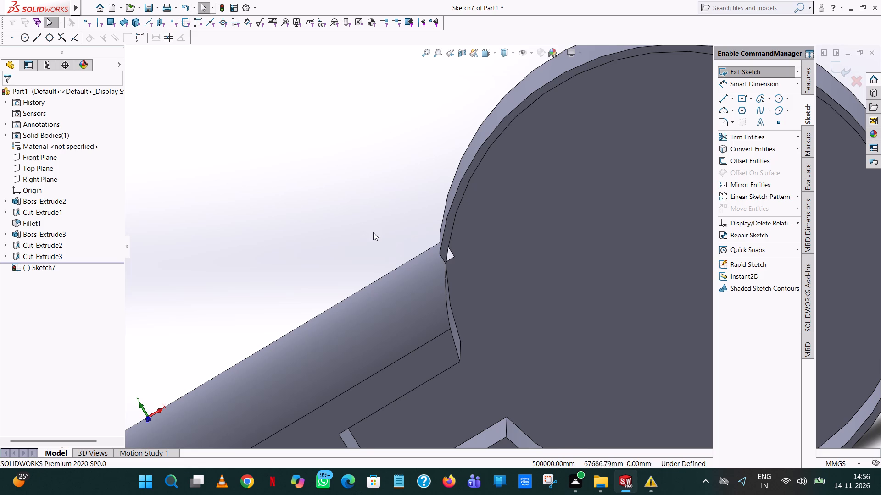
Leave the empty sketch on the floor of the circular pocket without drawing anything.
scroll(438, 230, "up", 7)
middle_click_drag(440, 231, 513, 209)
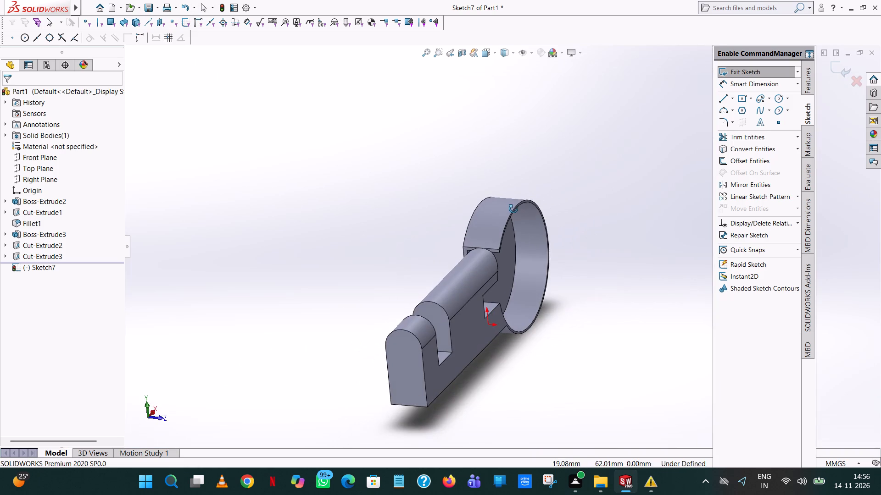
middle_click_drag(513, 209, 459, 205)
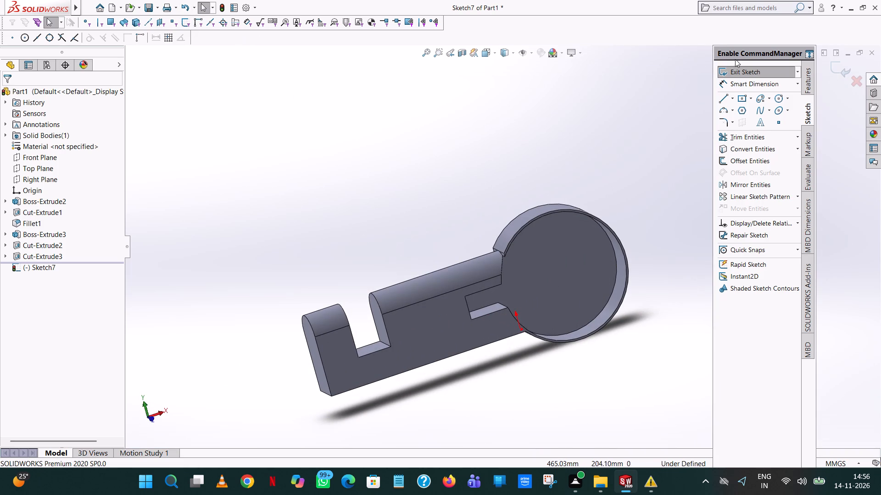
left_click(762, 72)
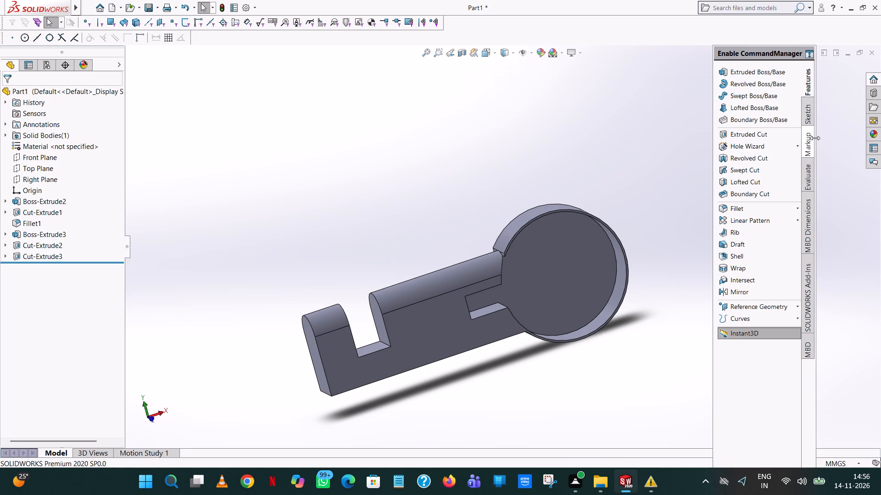
Start an Extruded Boss/Base sketch on the thin rim face of the round boss.
left_click(743, 72)
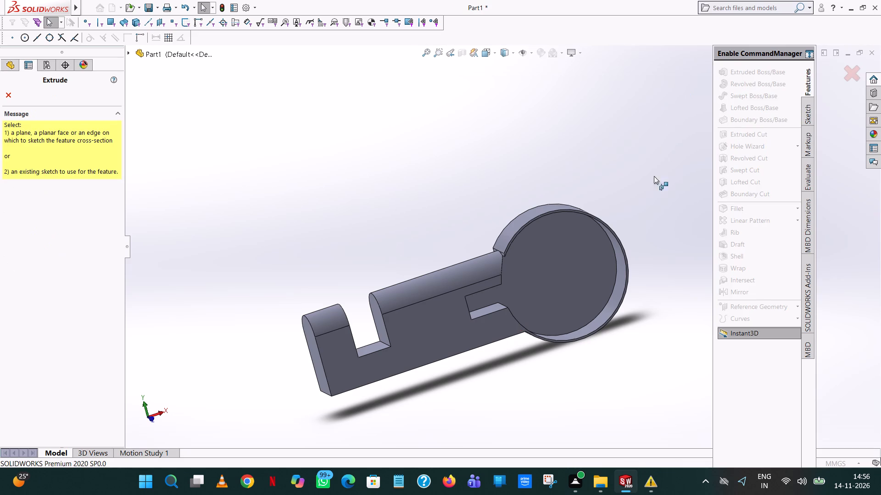
scroll(625, 229, "down", 8)
middle_click_drag(571, 226, 542, 239)
scroll(228, 183, "up", 6)
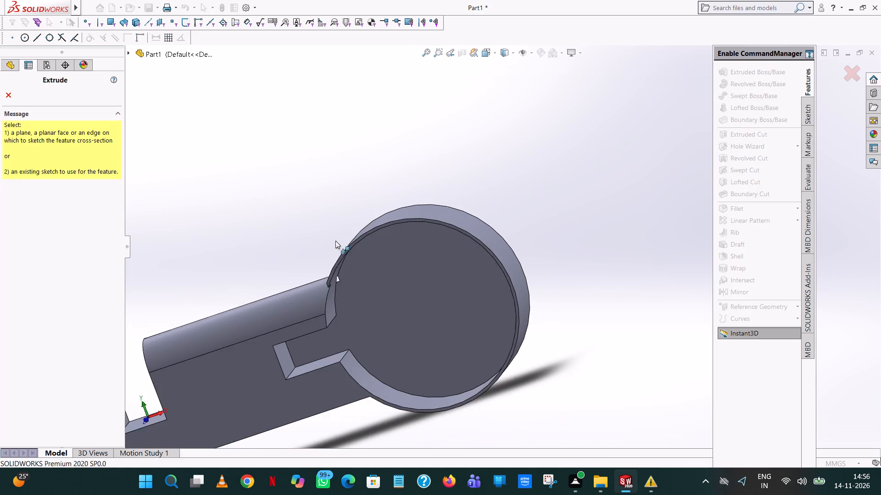
scroll(374, 251, "down", 8)
left_click(355, 246)
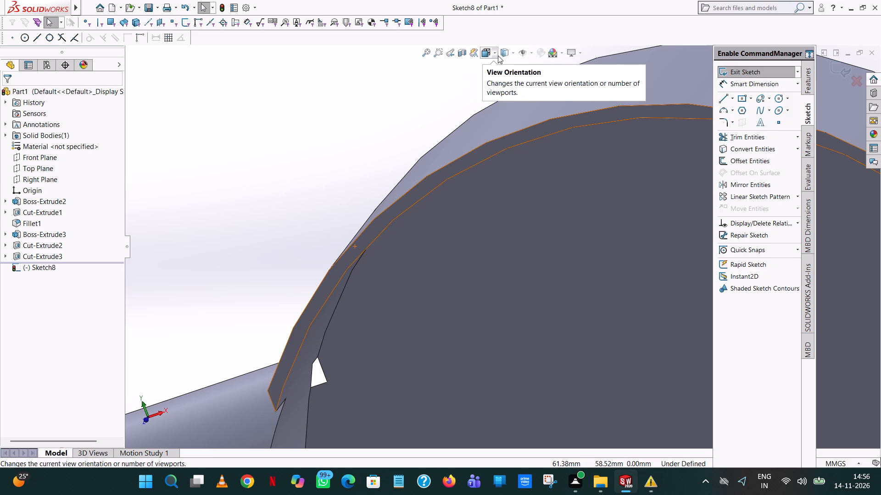
left_click(496, 55)
left_click(539, 107)
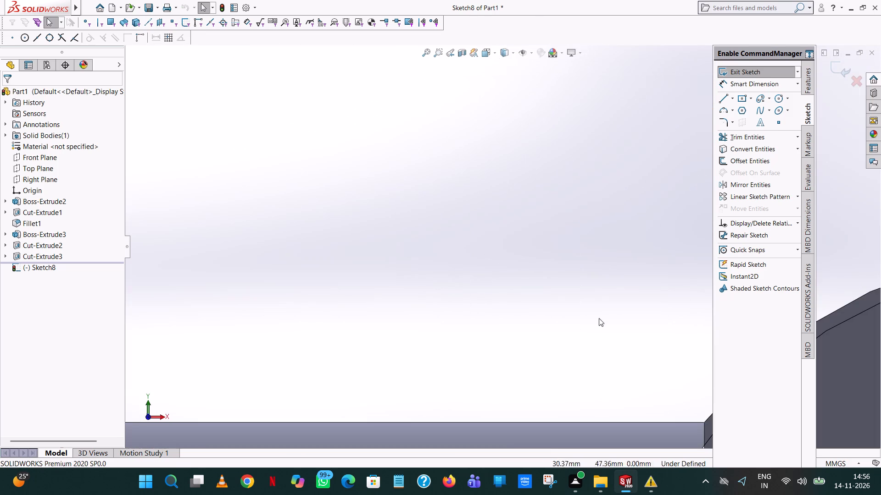
scroll(589, 304, "up", 8)
scroll(600, 306, "down", 5)
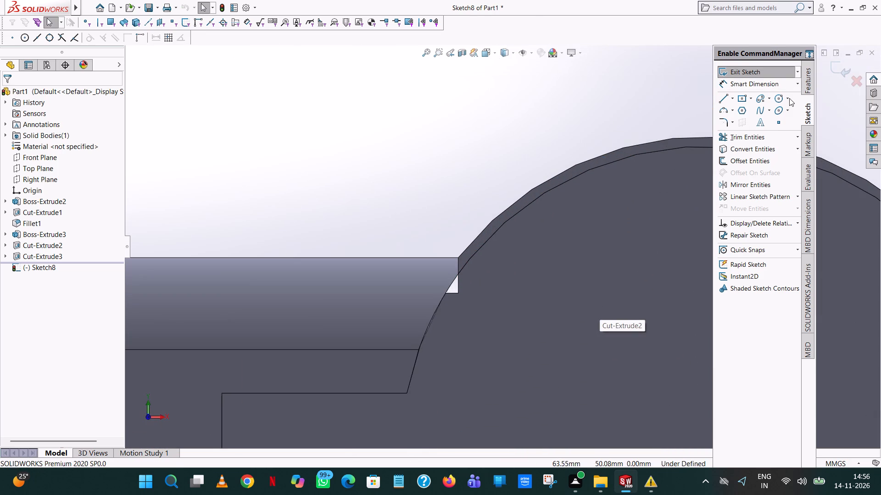
Sketch a circle of radius 32.50 mm from the boss centre, matching the rim's outer edge.
left_click(778, 95)
scroll(596, 212, "up", 9)
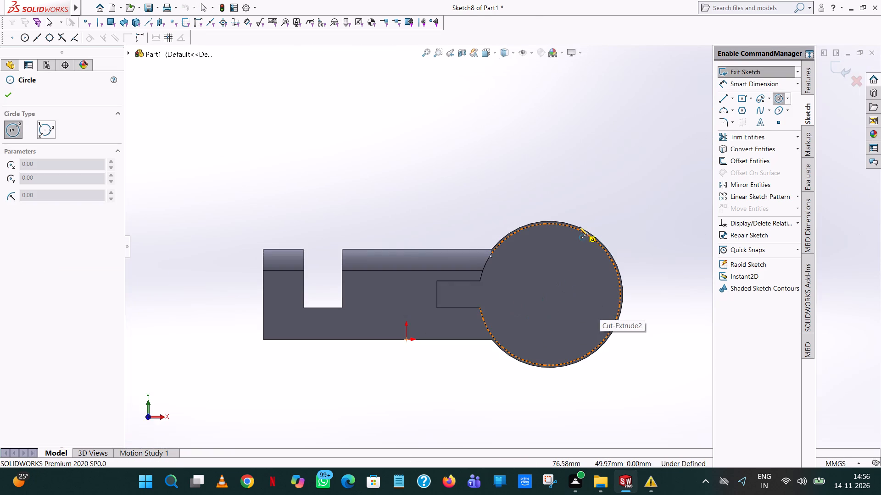
left_click(550, 294)
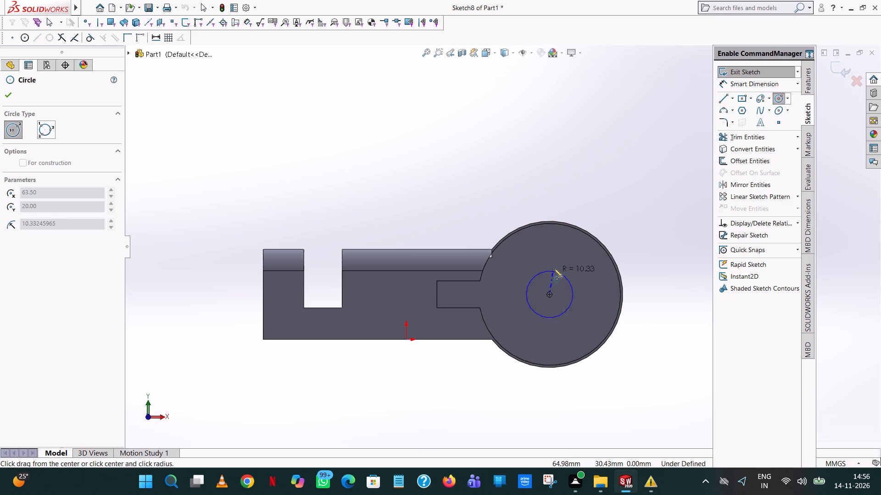
scroll(558, 252, "down", 7)
scroll(431, 139, "down", 6)
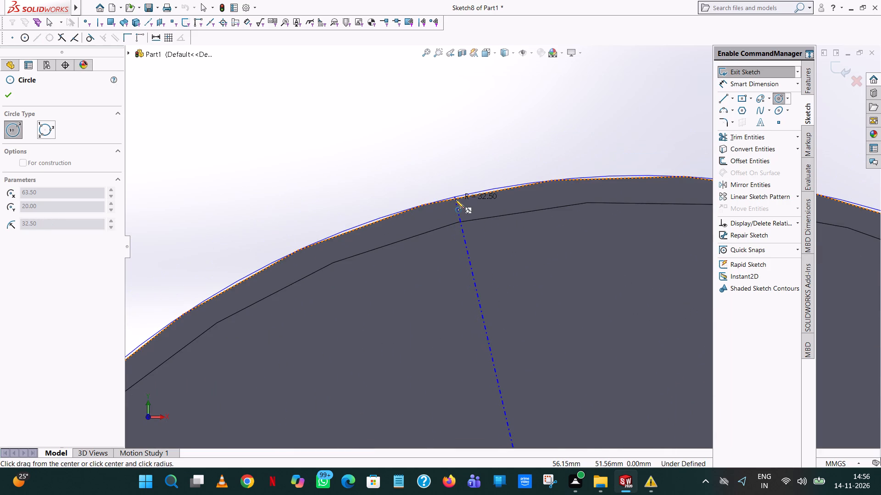
left_click(455, 199)
Sketch a concentric circle of radius 31.50 mm matching the circular pocket's inner edge.
scroll(455, 199, "up", 14)
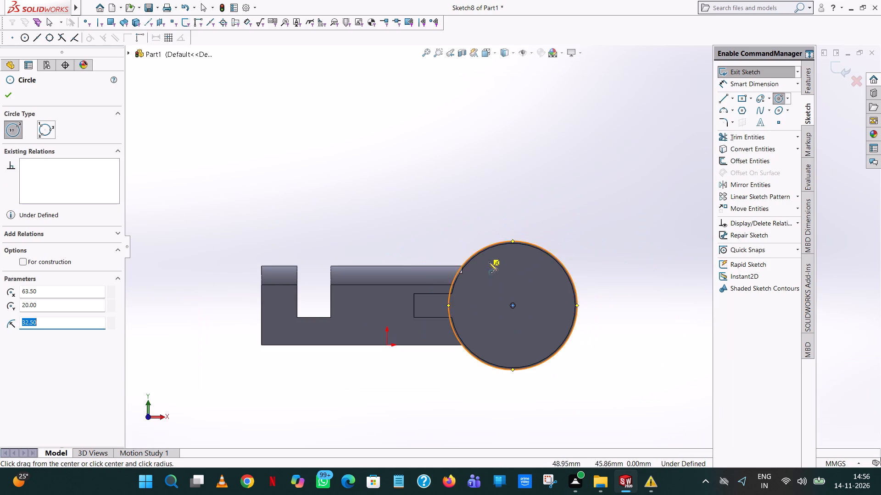
left_click(513, 306)
scroll(495, 262, "down", 11)
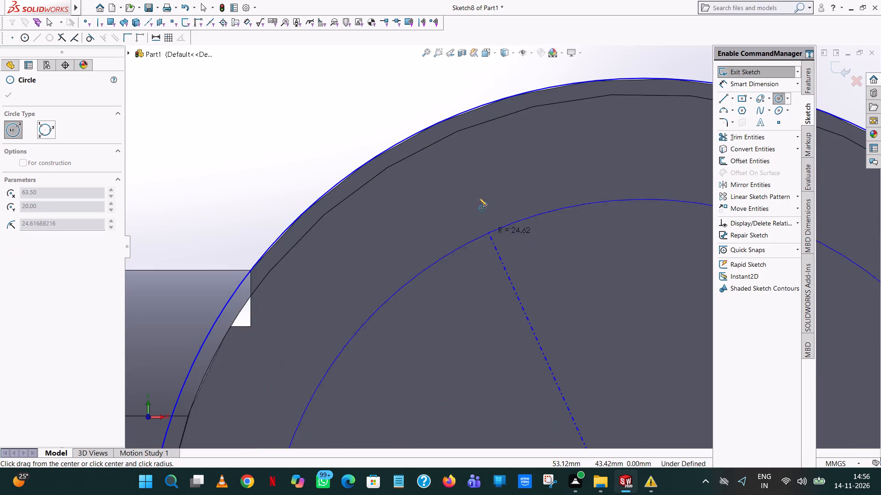
scroll(470, 184, "down", 9)
scroll(434, 110, "up", 4)
scroll(445, 135, "down", 1)
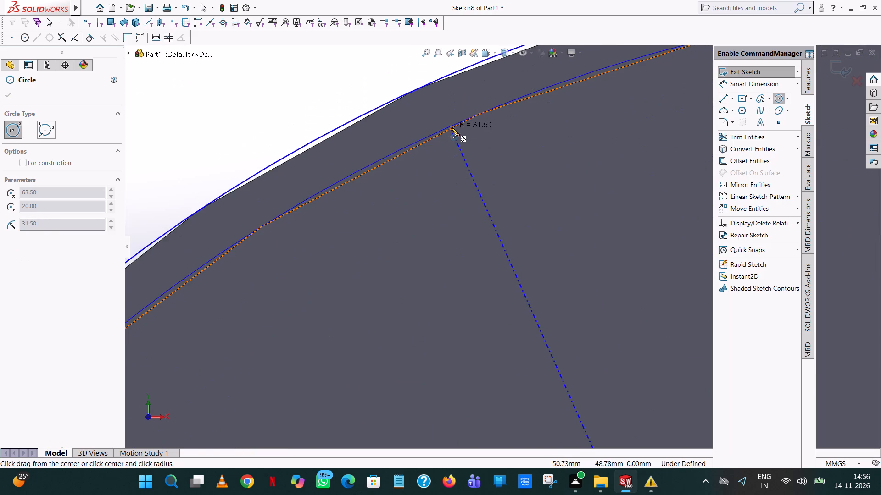
left_click(451, 127)
right_click(451, 127)
left_click(459, 134)
Trace the rectangular slot beside the pocket with three connected lines, about 19.08 mm, 12 mm and 19.08 mm long.
scroll(459, 134, "up", 10)
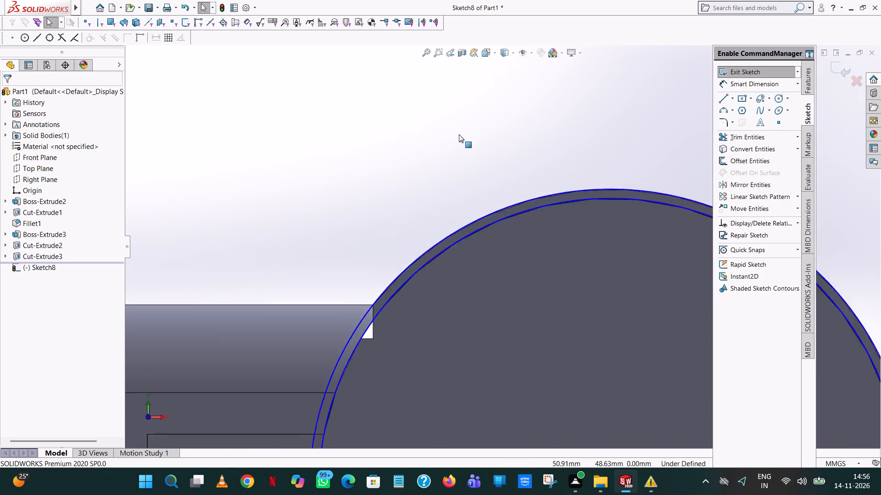
scroll(459, 134, "up", 2)
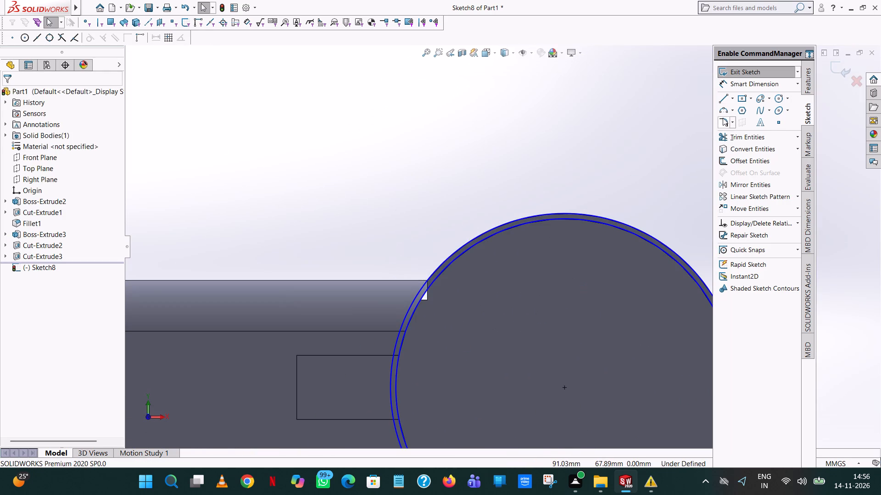
left_click(720, 99)
scroll(411, 360, "down", 4)
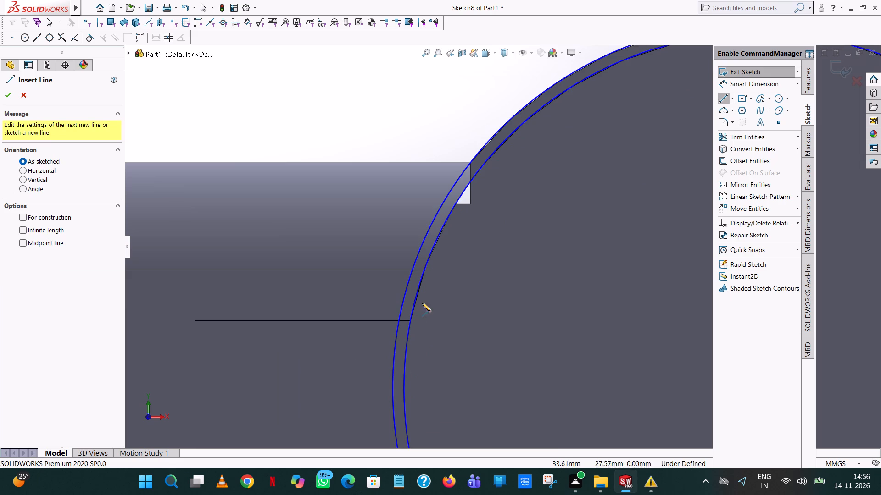
left_click(411, 321)
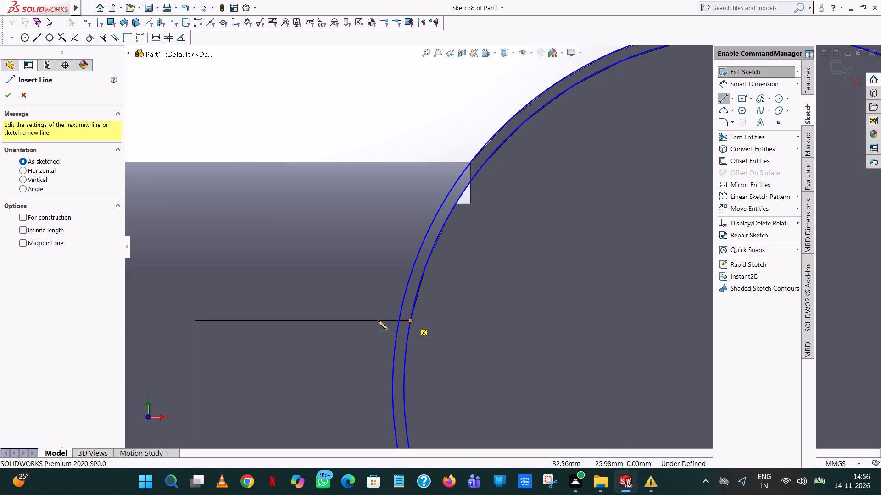
left_click(194, 321)
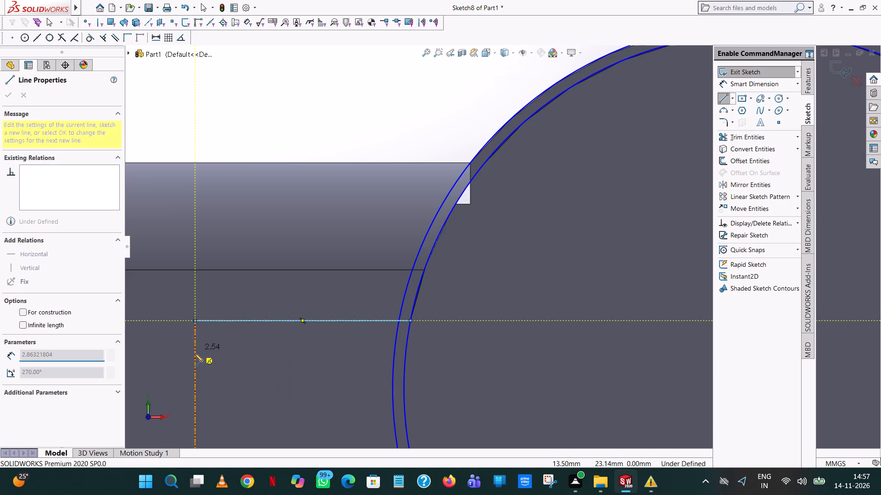
scroll(195, 353, "up", 6)
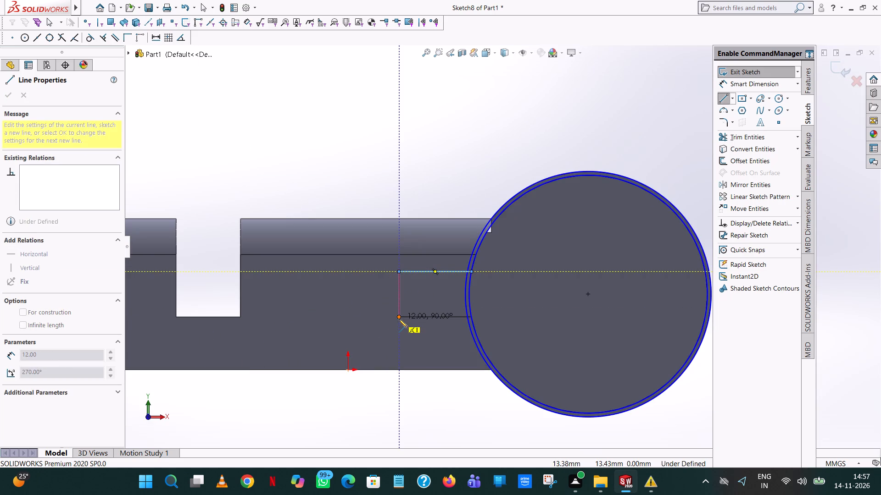
left_click(399, 319)
scroll(471, 322, "down", 11)
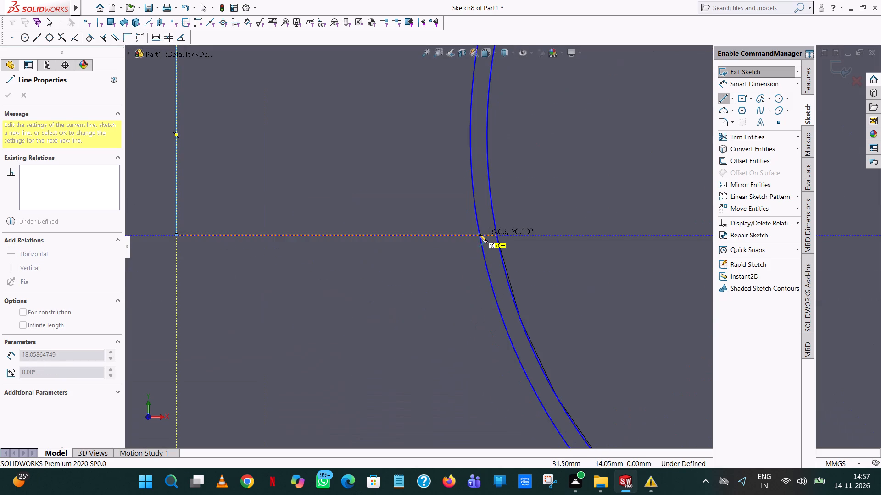
scroll(479, 234, "down", 4)
left_click(524, 241)
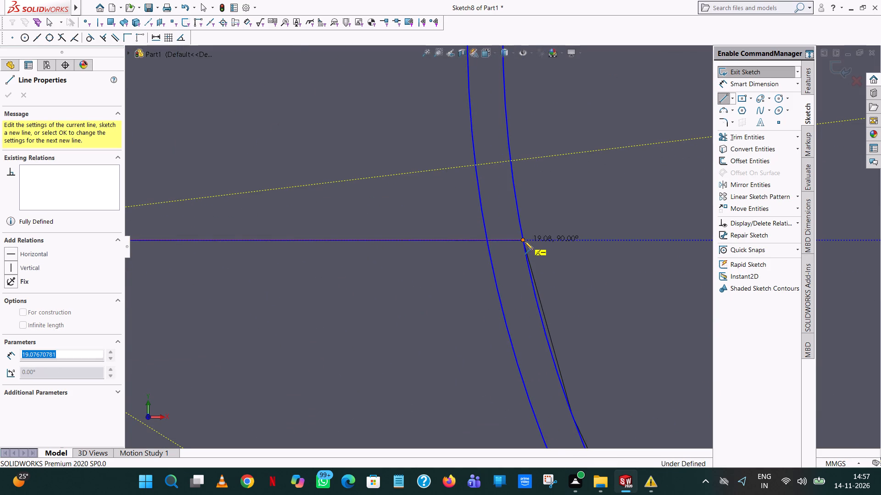
right_click(524, 241)
left_click(541, 248)
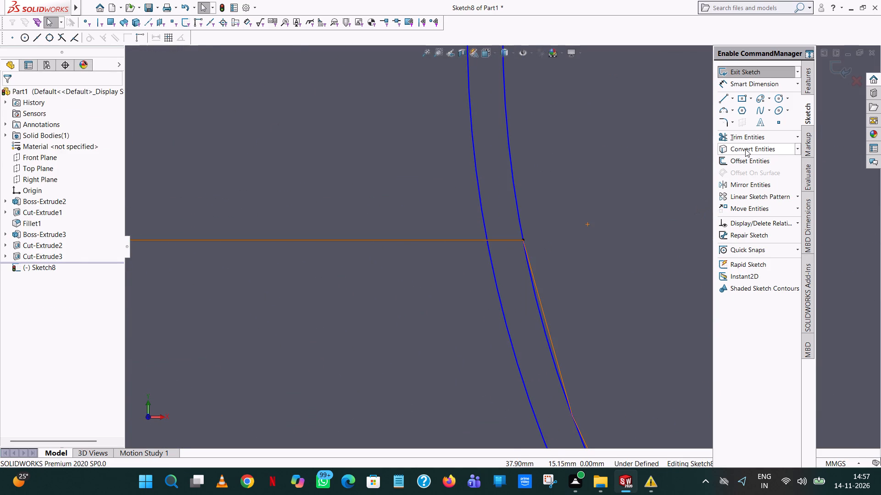
Trim away the portions of both circles that cross the slot opening.
left_click(743, 138)
left_click(514, 172)
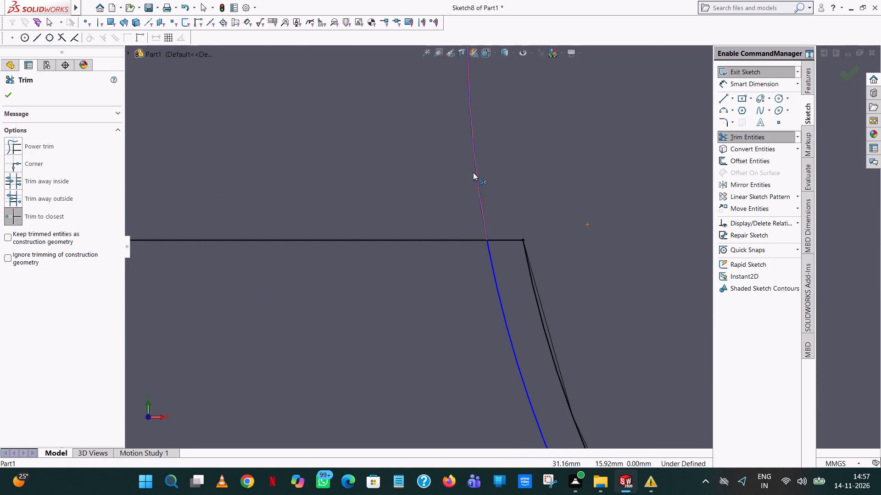
left_click(474, 172)
left_click(476, 175)
Start a boss extrusion of the narrow rim region crossing the rounded block's end, with its direction reversed toward the block.
scroll(503, 156, "up", 7)
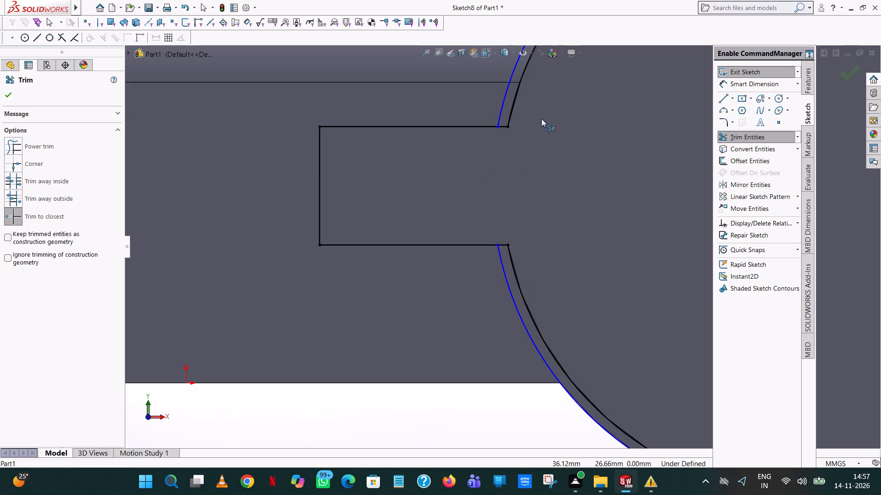
scroll(533, 112, "up", 5)
left_click(806, 87)
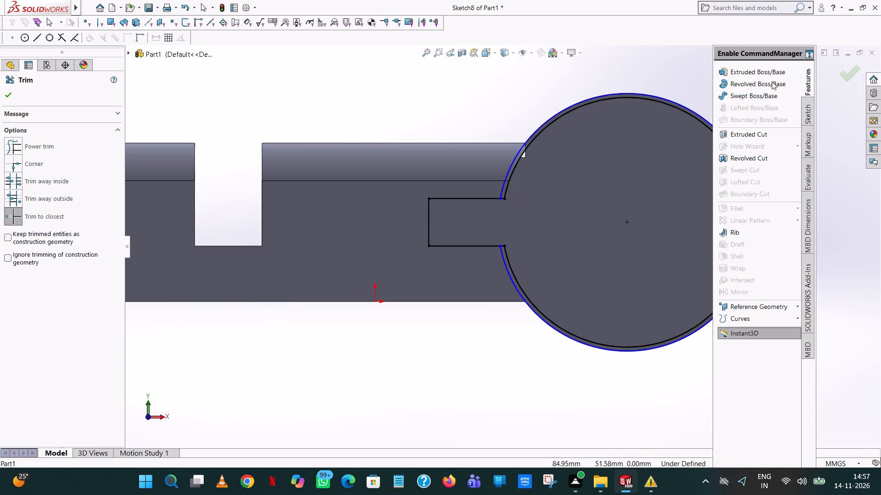
left_click(749, 73)
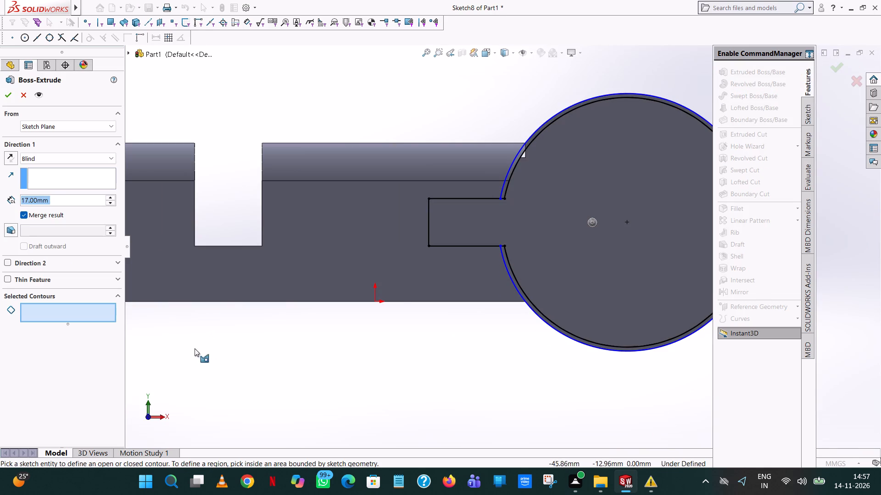
scroll(507, 151, "down", 6)
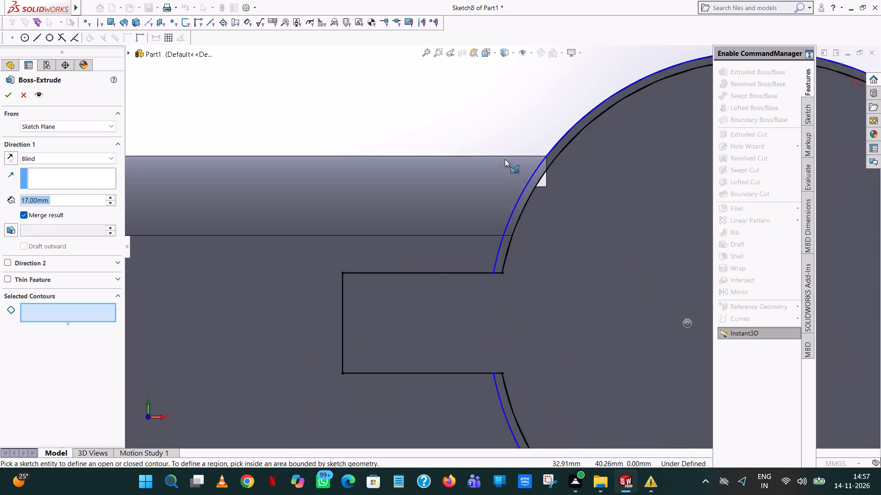
left_click(521, 245)
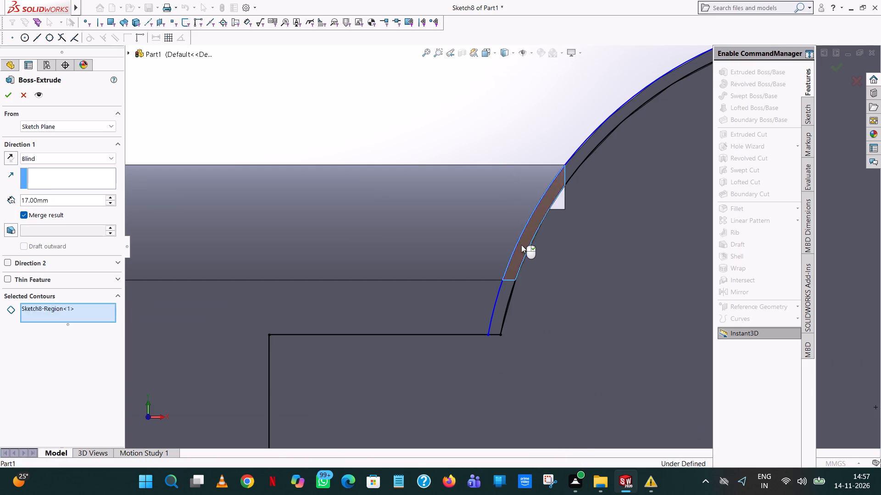
middle_click_drag(497, 244, 539, 272)
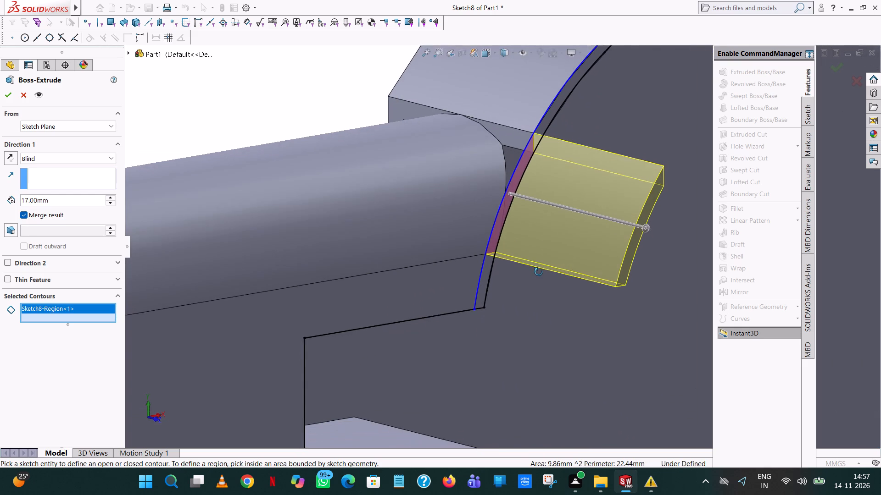
middle_click_drag(539, 272, 486, 137)
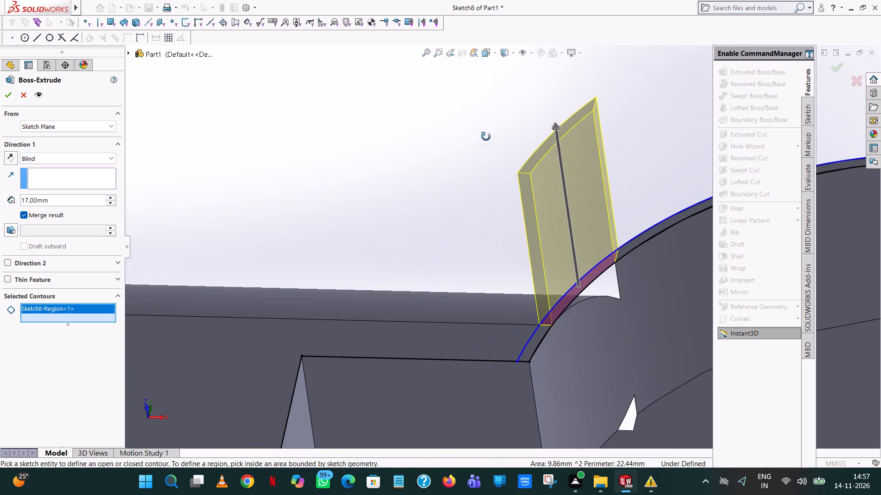
middle_click_drag(486, 137, 574, 276)
scroll(557, 252, "up", 4)
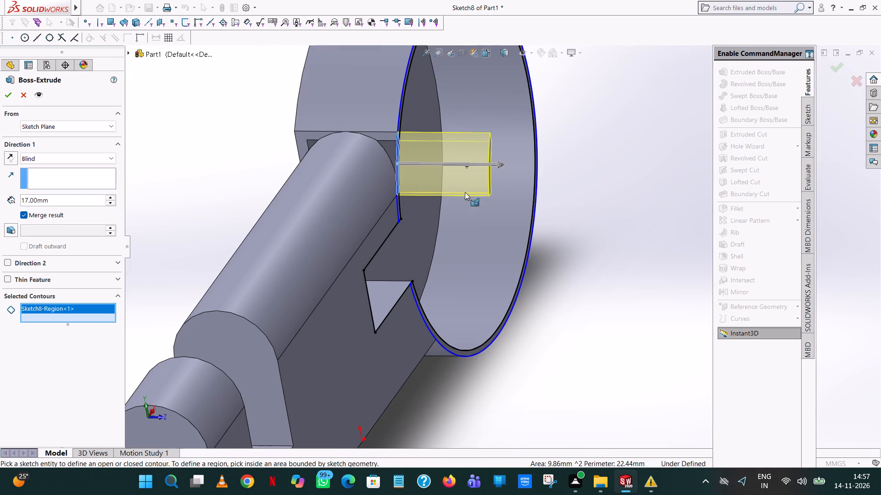
left_click(8, 156)
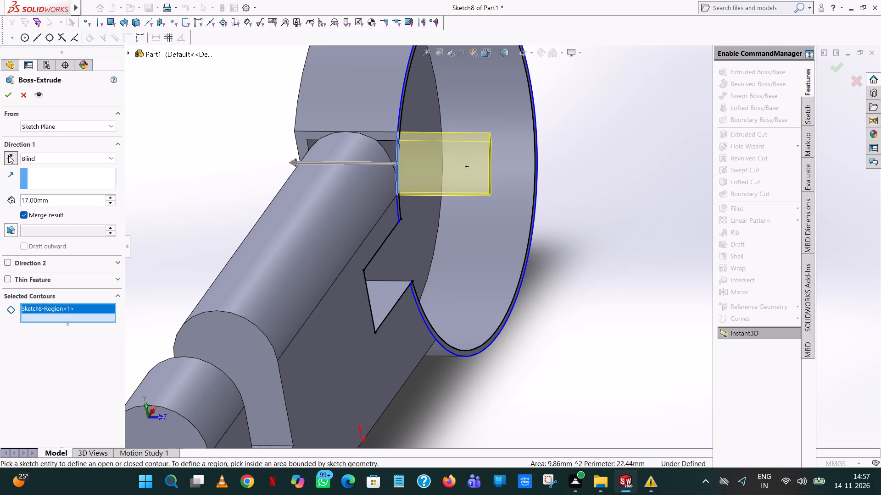
scroll(217, 132, "down", 3)
middle_click_drag(218, 132, 222, 130)
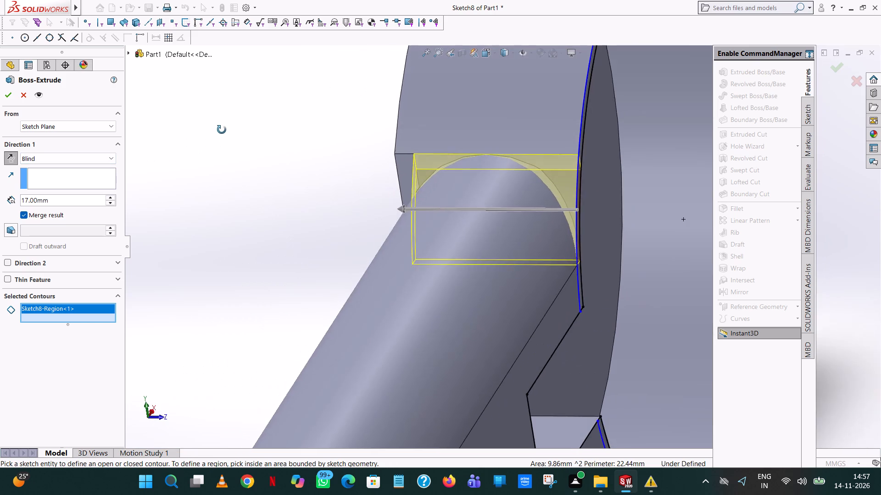
middle_click_drag(222, 130, 257, 151)
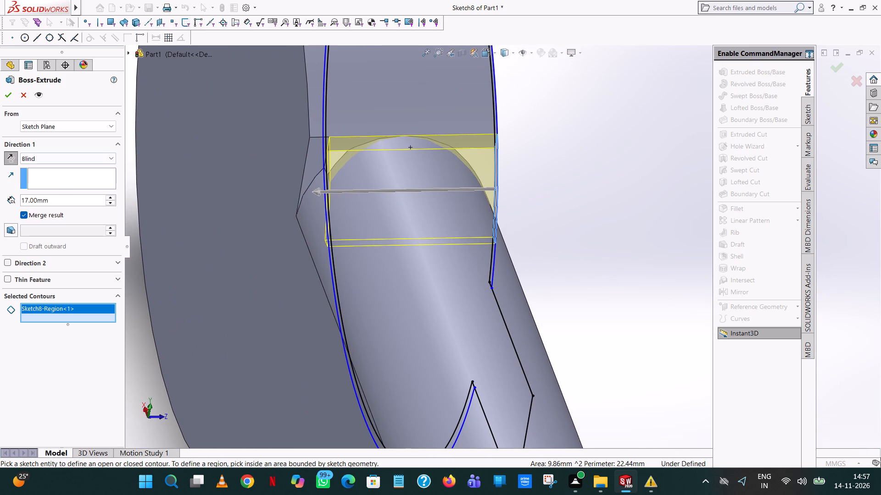
Set the rim wall extrusion's blind depth to 19 mm and complete the feature with merged result.
double_click(66, 198)
type("19")
key("Return")
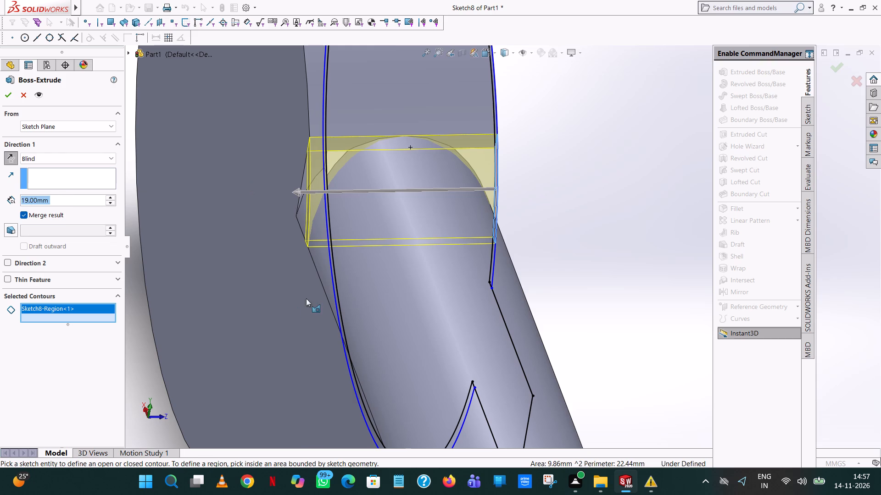
middle_click_drag(288, 270, 372, 230)
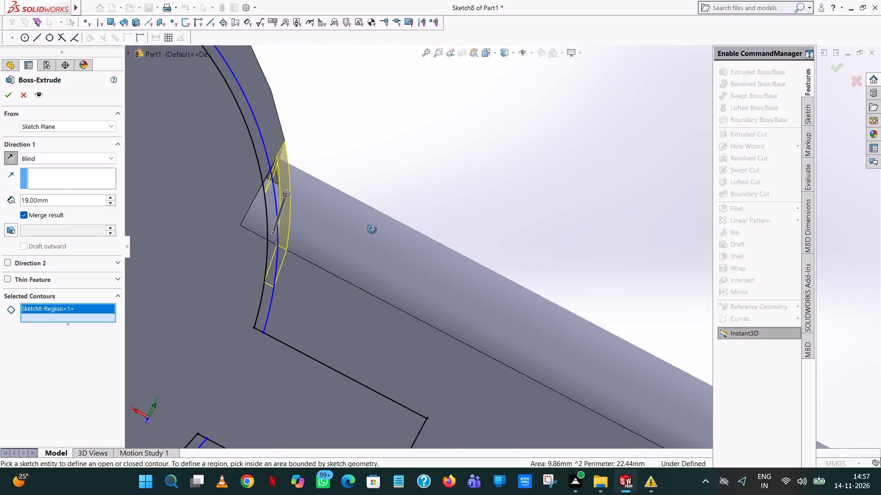
middle_click_drag(372, 230, 356, 256)
scroll(356, 256, "down", 1)
scroll(262, 184, "down", 5)
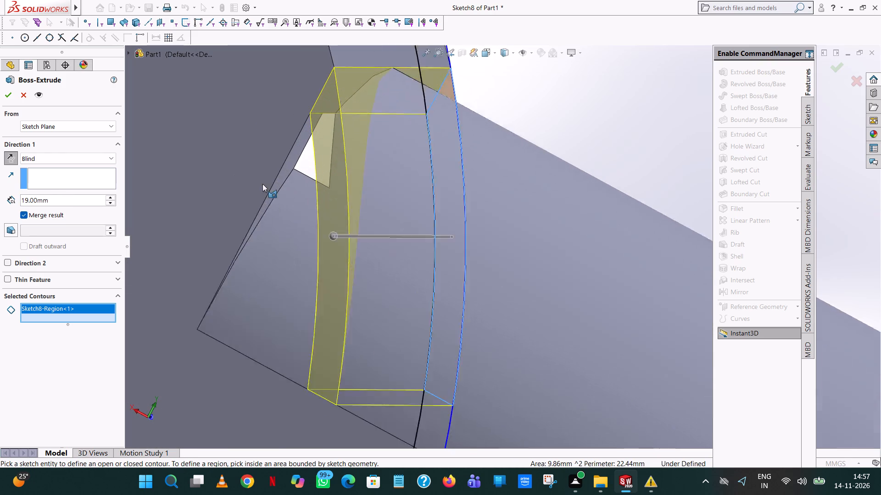
scroll(262, 184, "down", 2)
middle_click_drag(271, 184, 282, 169)
left_click(392, 139)
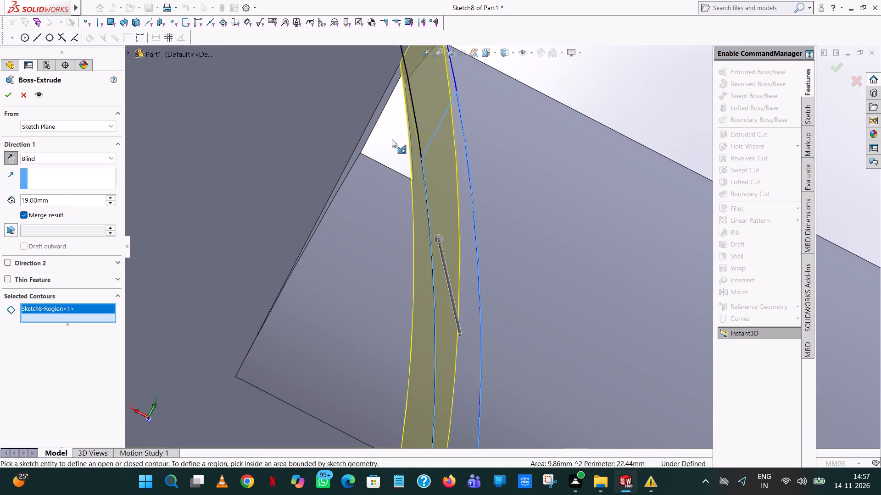
scroll(392, 139, "up", 5)
left_click(455, 198)
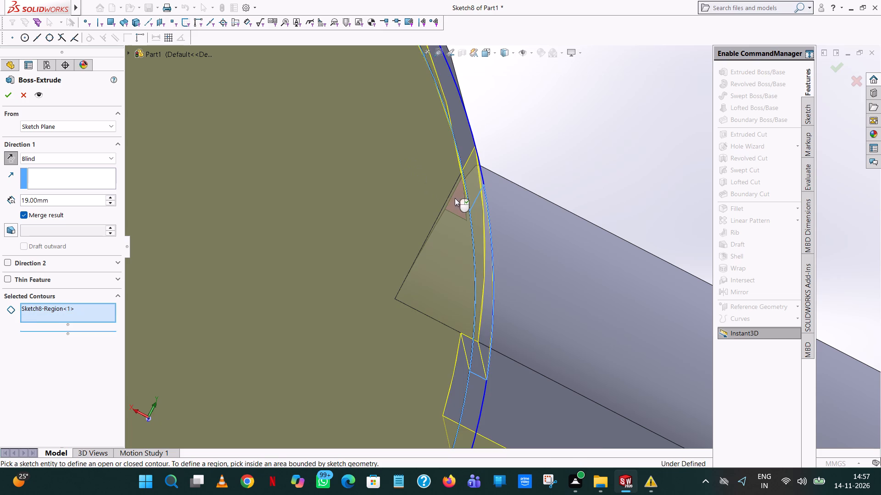
left_click(9, 90)
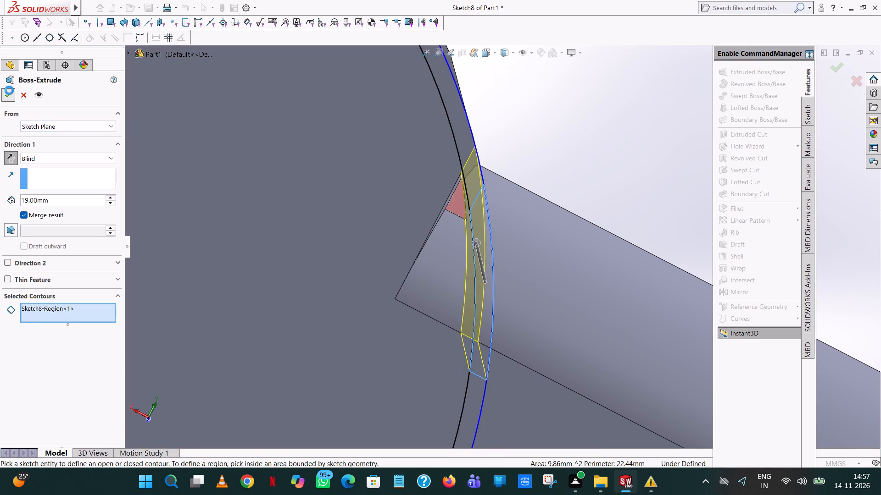
Examine the junction between the rounded block and the round boss from the front and back.
left_click(532, 119)
middle_click_drag(524, 163, 523, 106)
scroll(514, 156, "up", 1)
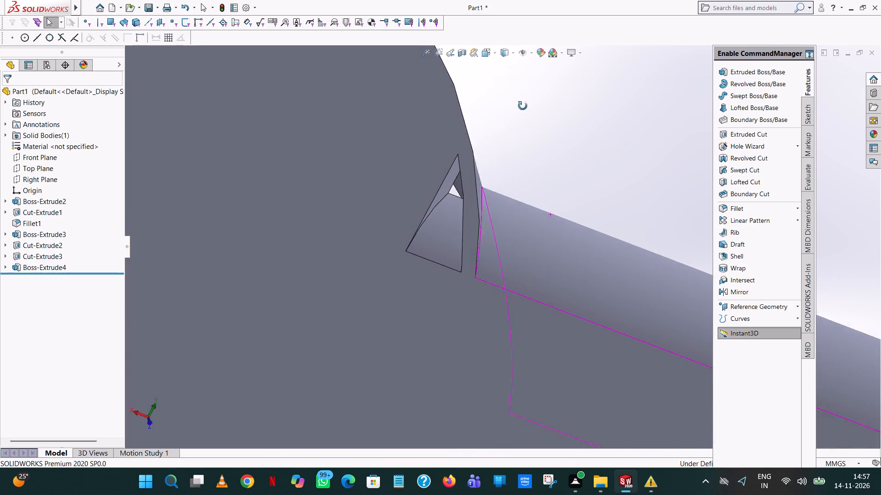
middle_click_drag(523, 106, 317, 202)
scroll(451, 206, "up", 5)
middle_click_drag(514, 241, 535, 253)
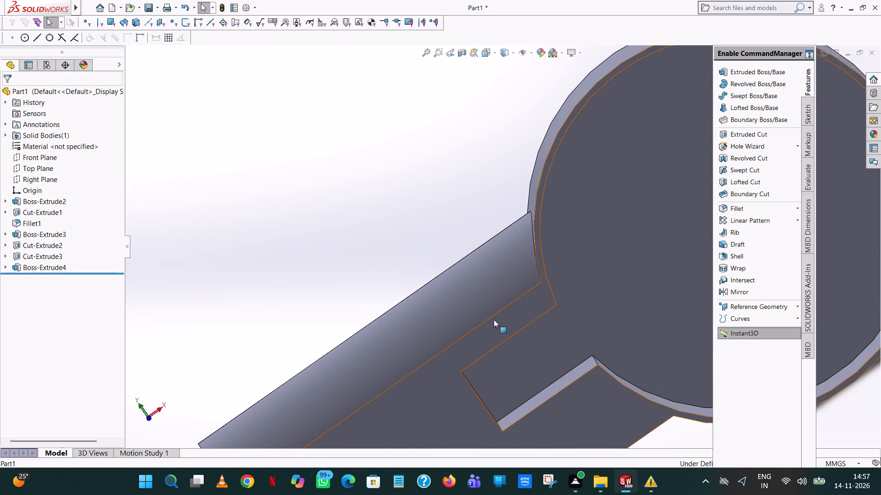
scroll(502, 243, "up", 4)
middle_click_drag(503, 243, 647, 208)
scroll(524, 227, "up", 1)
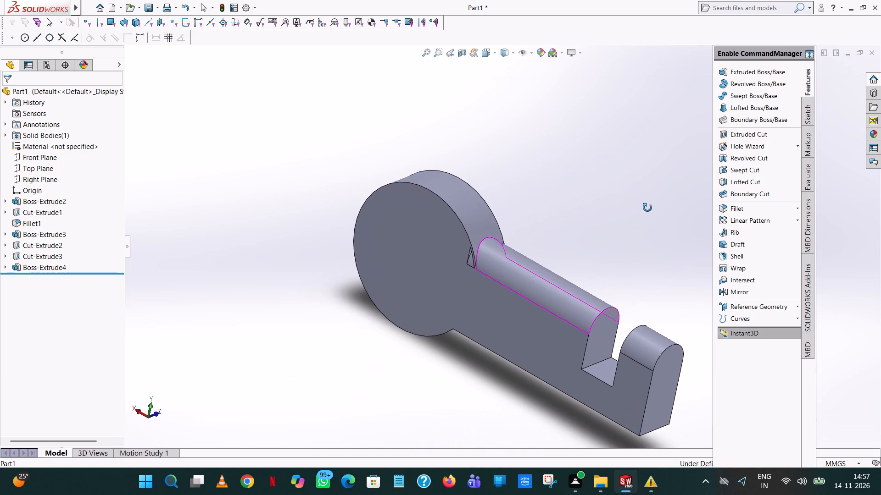
middle_click_drag(647, 208, 647, 208)
scroll(465, 260, "down", 10)
middle_click_drag(523, 251, 559, 193)
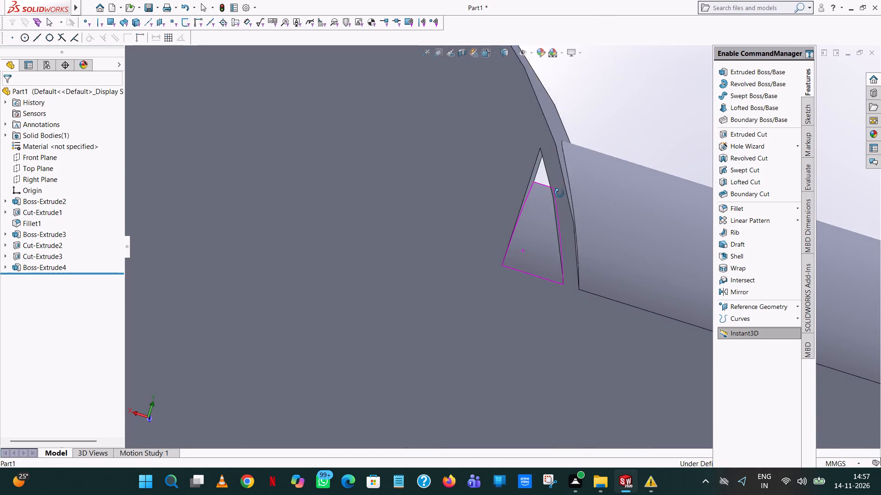
middle_click_drag(559, 193, 563, 188)
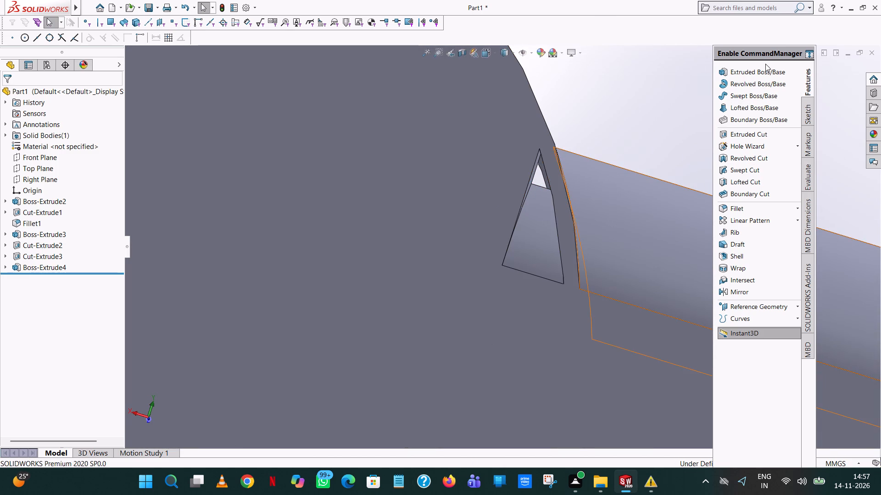
Start a boss-extrude sketch on the flat back face and draw a 4.08 mm horizontal line along the triangular gap's bottom edge.
left_click(763, 69)
left_click(456, 207)
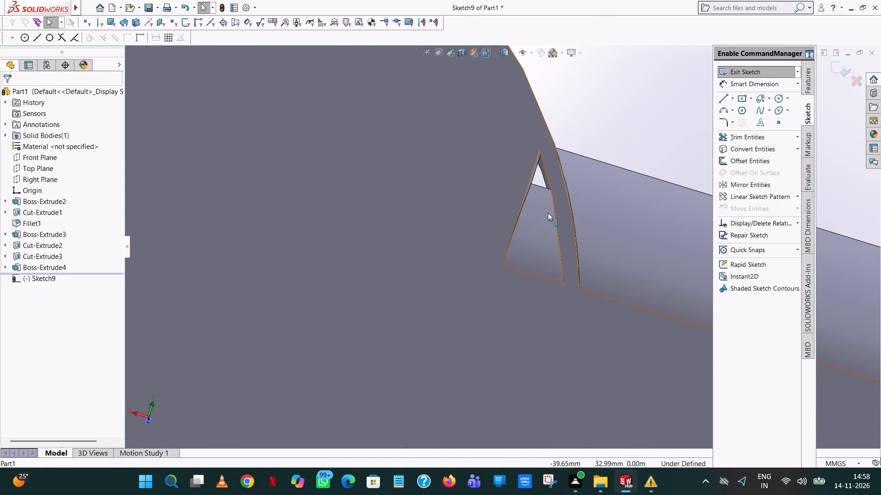
scroll(497, 223, "up", 9)
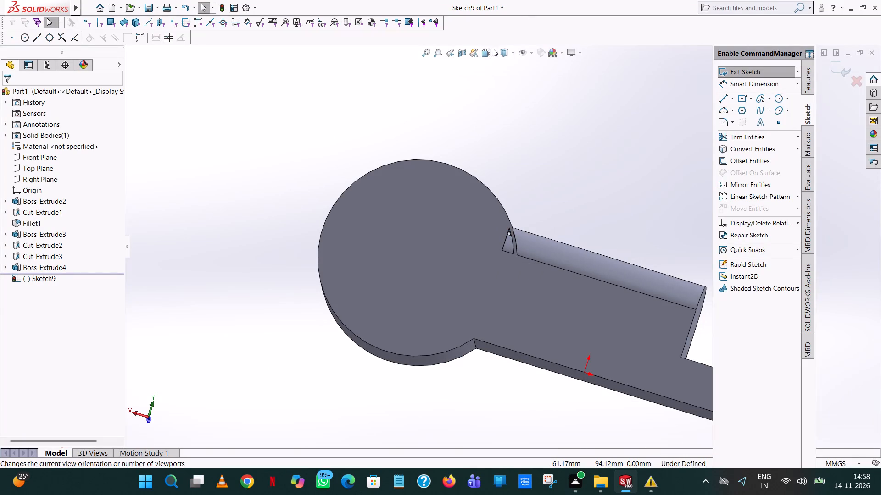
left_click(494, 55)
left_click(538, 103)
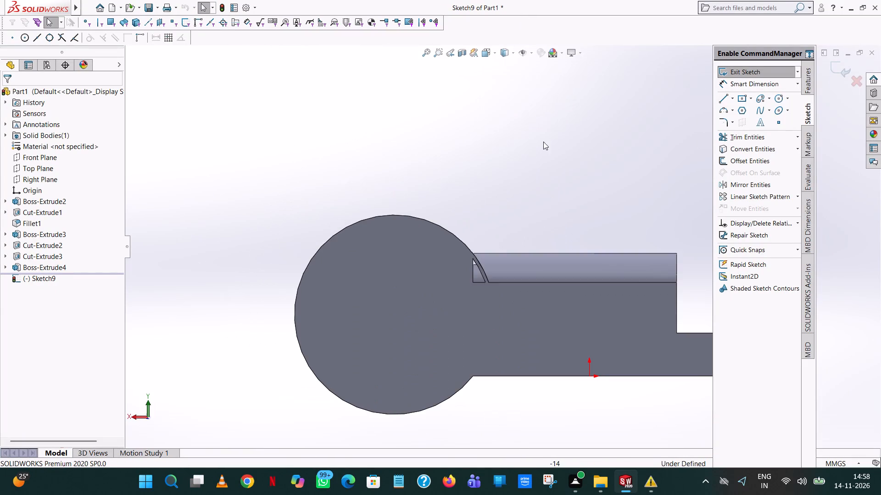
scroll(482, 275, "down", 8)
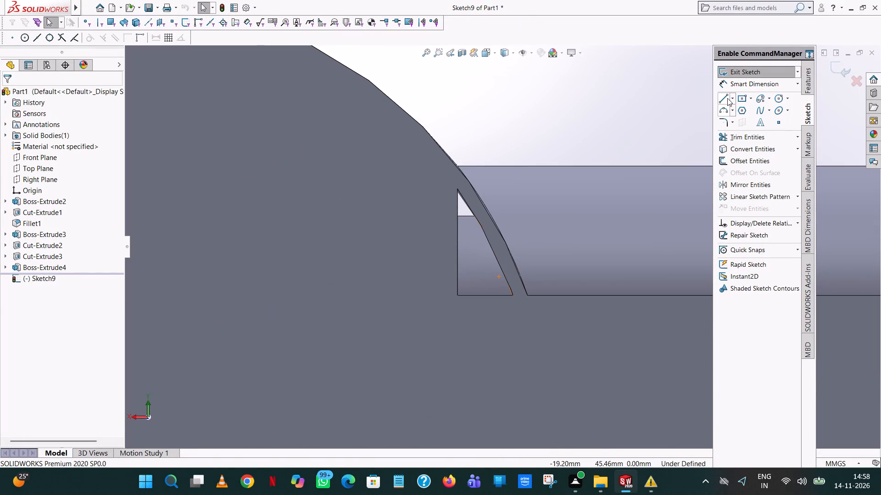
left_click(727, 98)
scroll(456, 291, "down", 7)
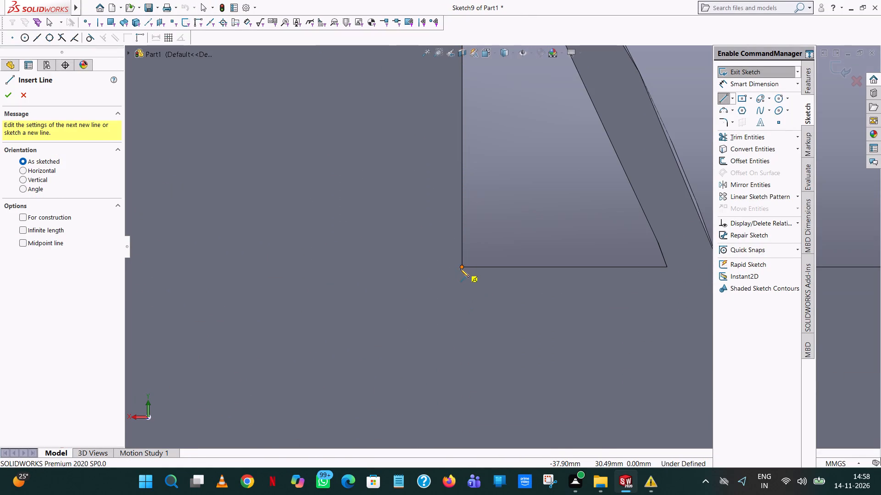
left_click(460, 267)
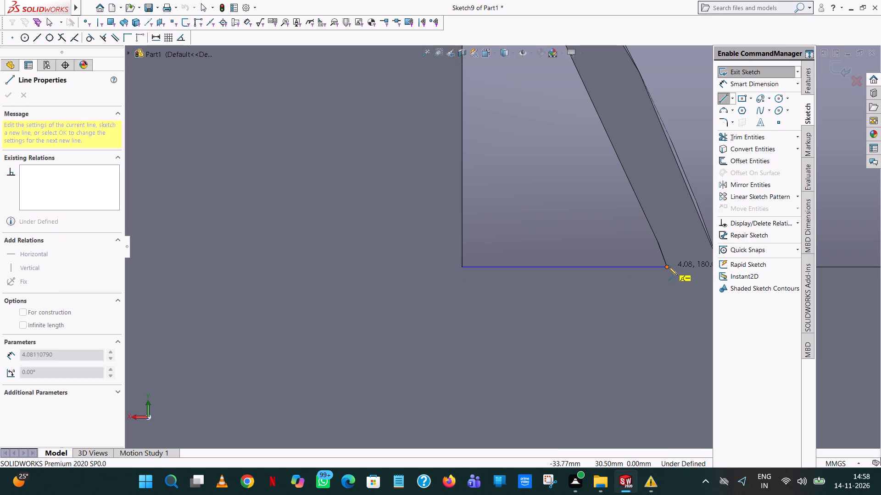
left_click(669, 267)
scroll(668, 266, "up", 5)
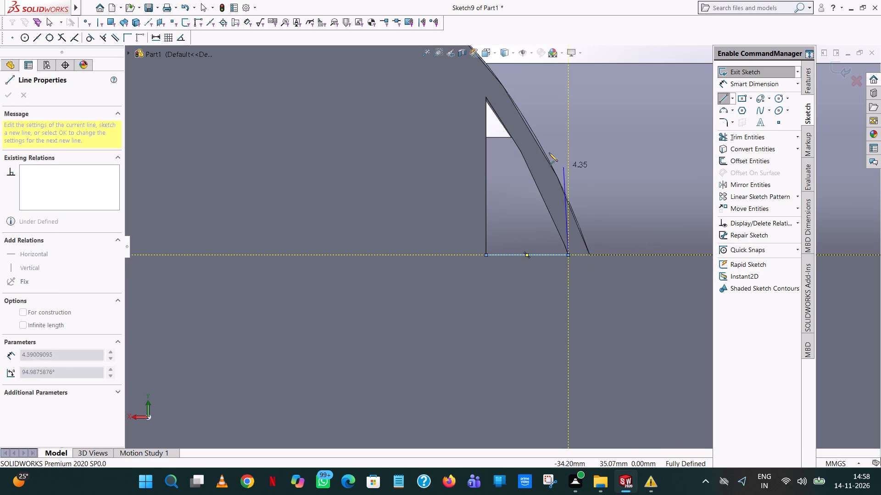
right_click(474, 257)
left_click(506, 269)
Draw a vertical line up the gap's straight side and a connected slanted line about 2.40 mm long down its curved side.
left_click(726, 94)
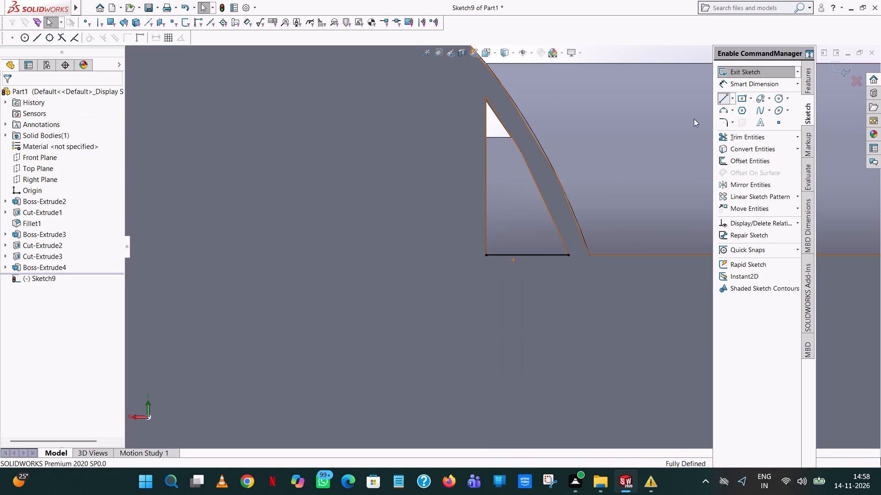
left_click(486, 256)
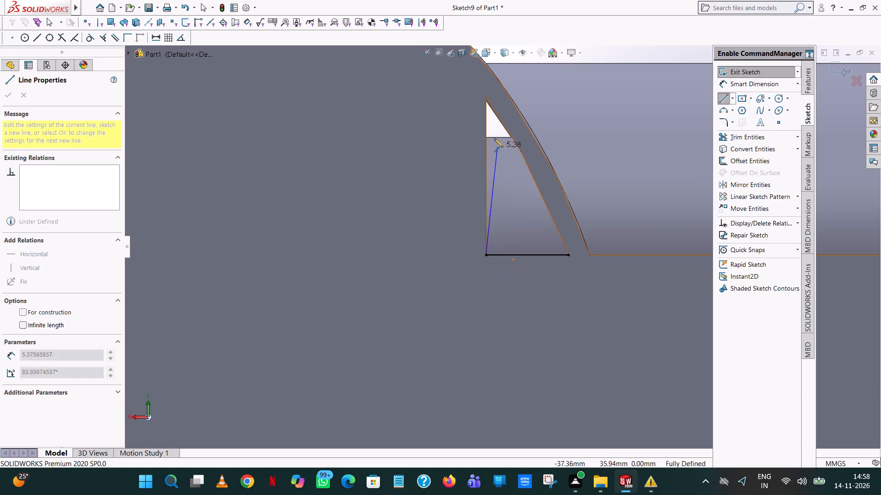
left_click(486, 98)
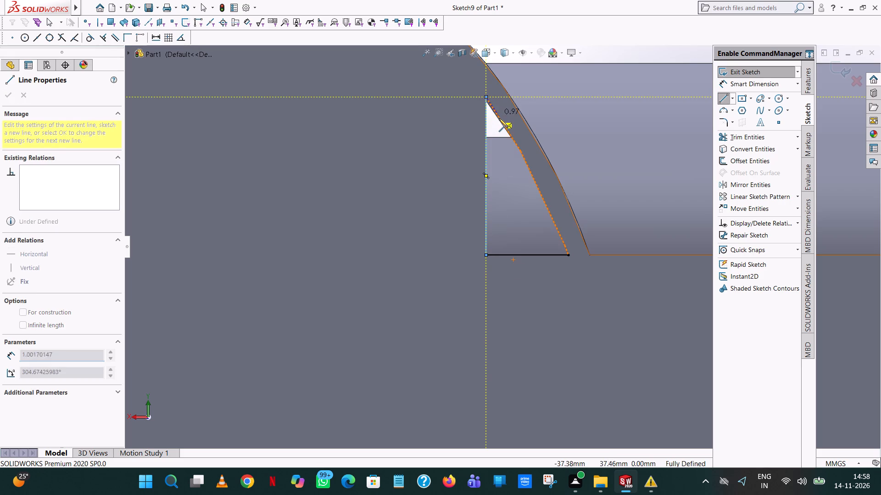
scroll(517, 142, "down", 5)
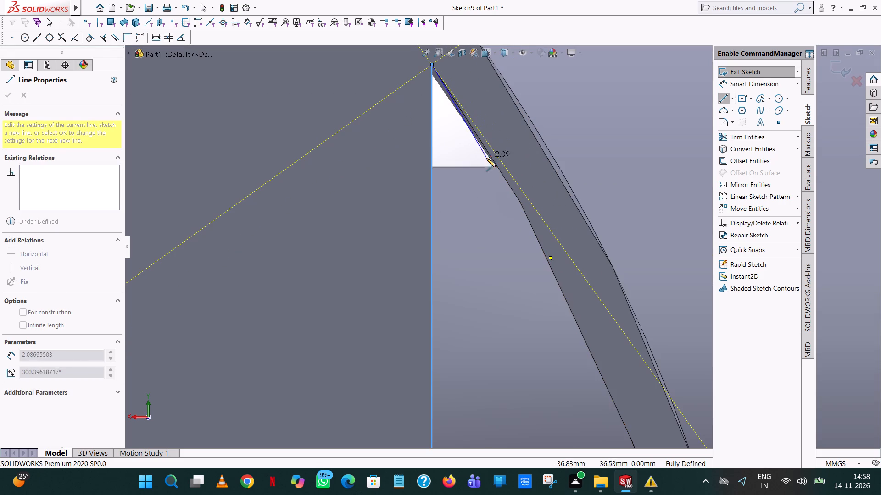
left_click(500, 168)
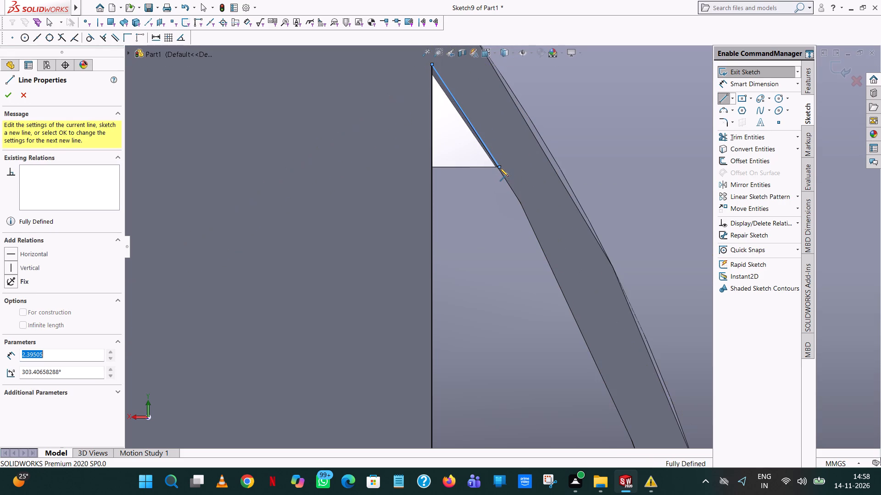
right_click(500, 168)
left_click(532, 178)
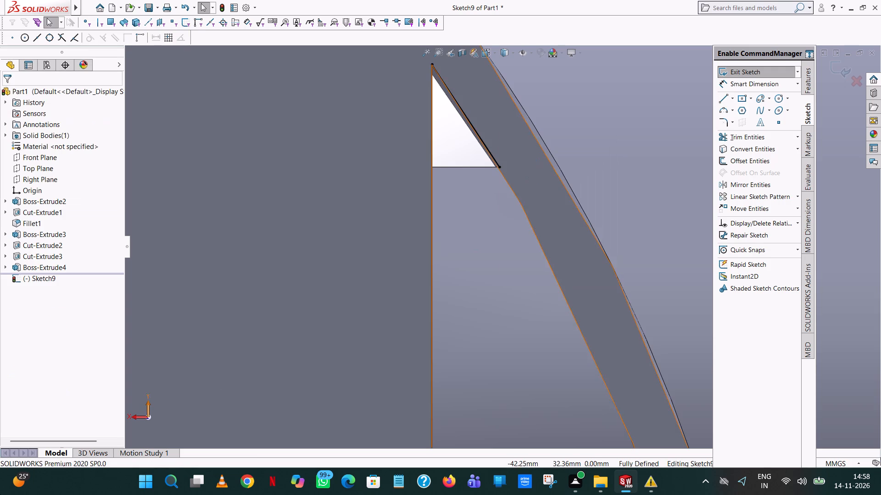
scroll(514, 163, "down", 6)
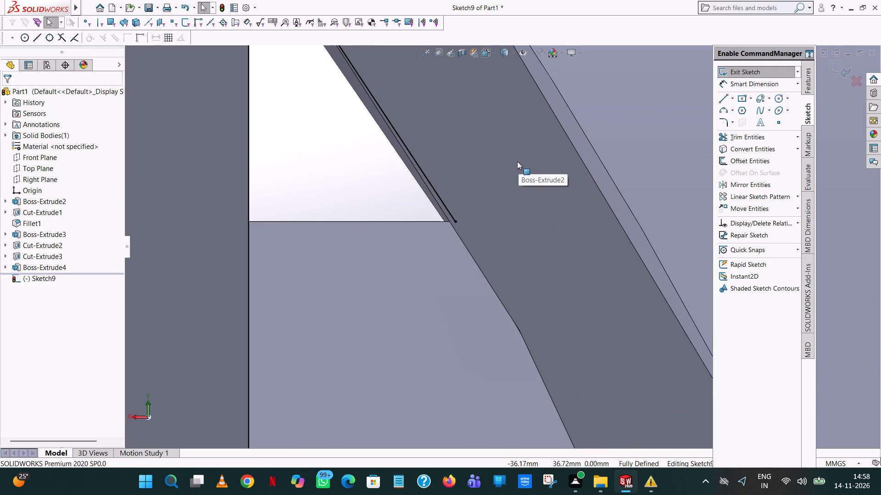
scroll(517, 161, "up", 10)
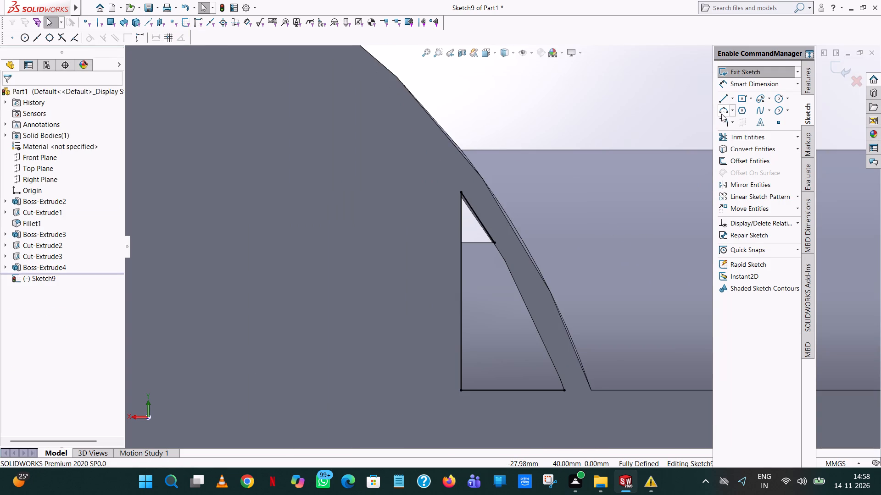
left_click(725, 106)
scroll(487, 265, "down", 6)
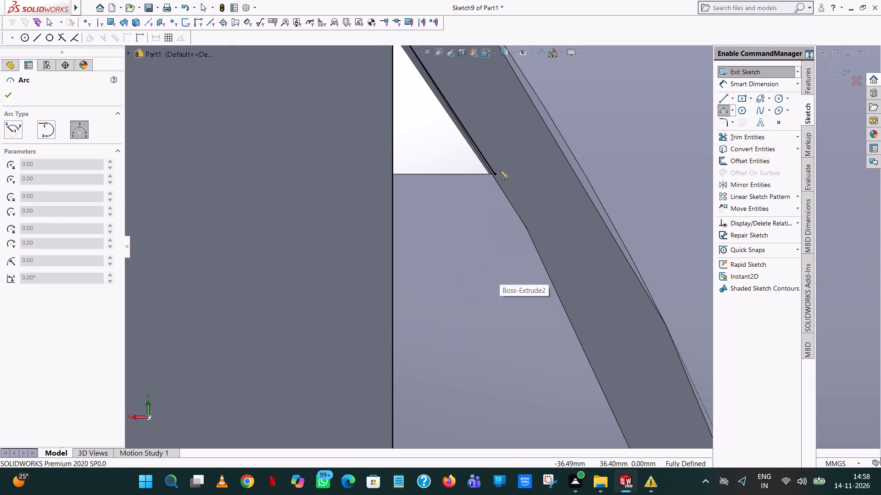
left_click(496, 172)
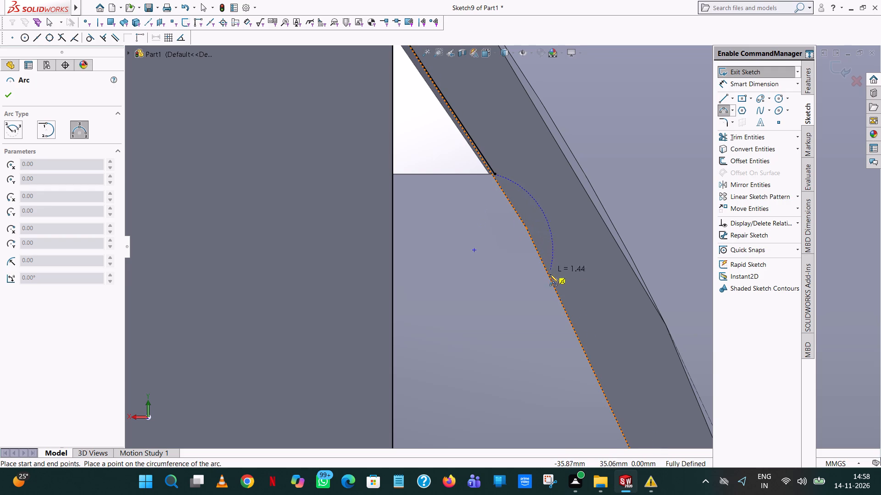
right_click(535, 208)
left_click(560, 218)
Draw a slanted line about 6.7 mm long down from the existing slanted line's end, closing to the bottom line with two short segments.
left_click(725, 96)
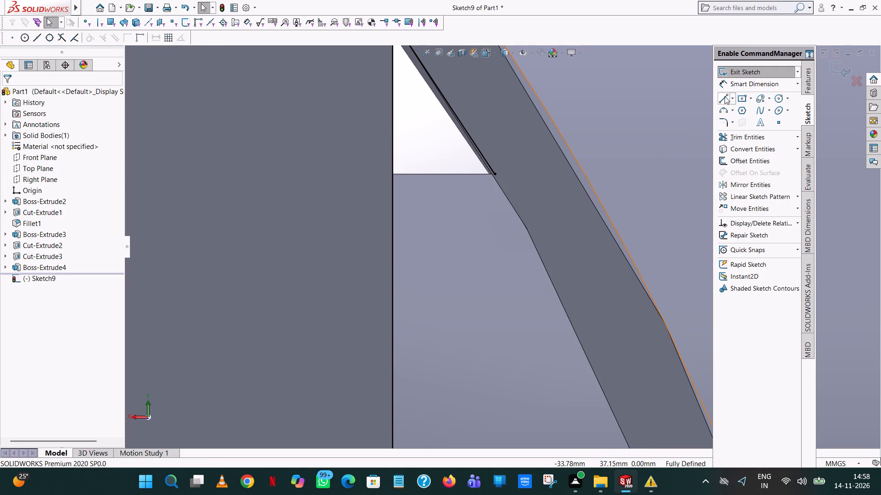
left_click(497, 176)
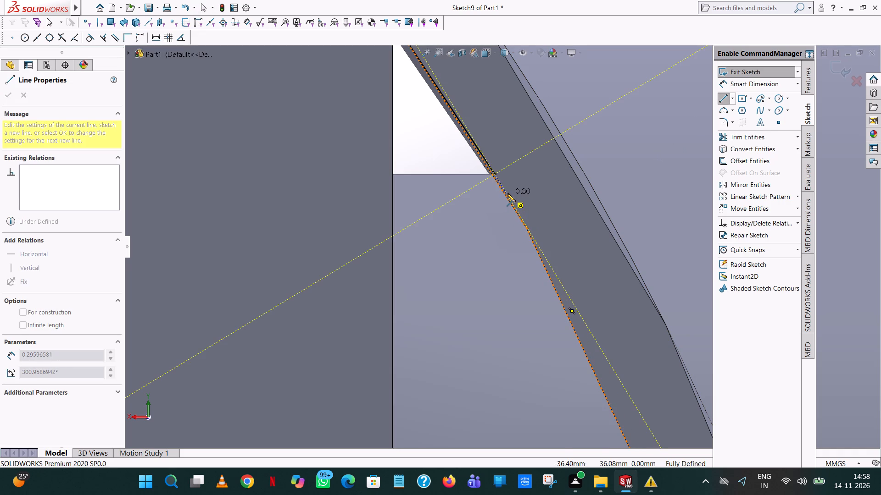
scroll(631, 384, "up", 6)
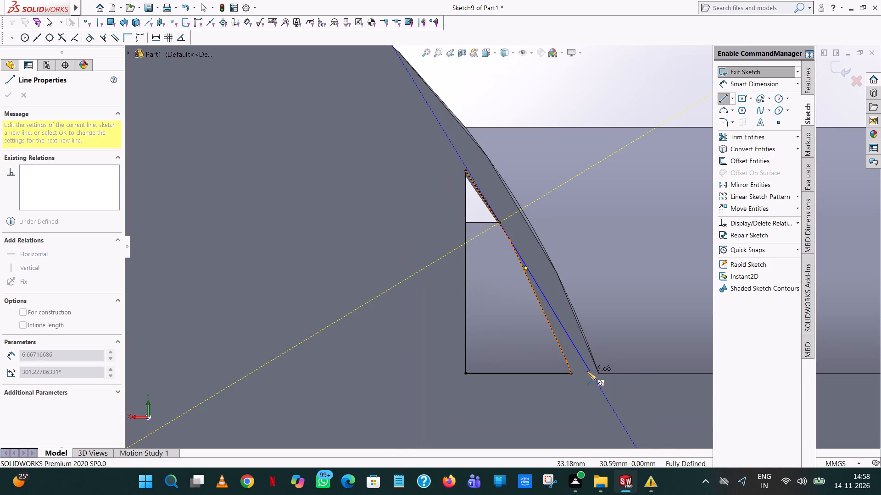
left_click(587, 371)
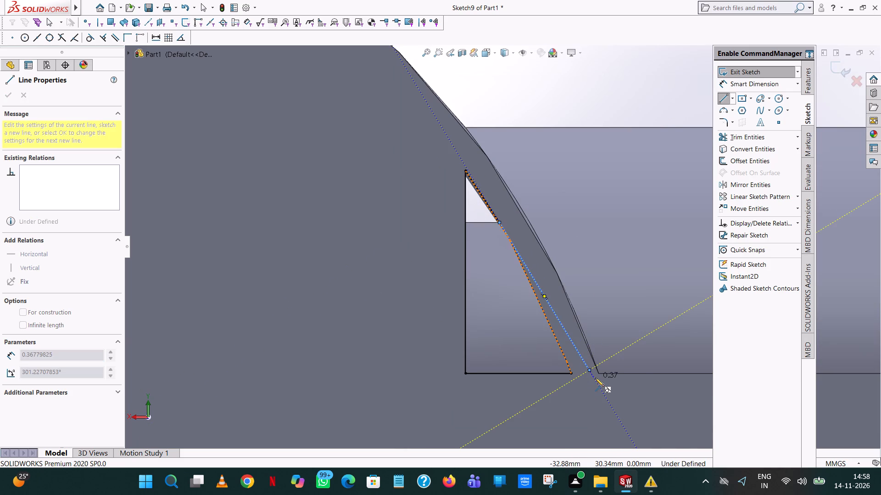
left_click(595, 378)
left_click(573, 375)
right_click(573, 375)
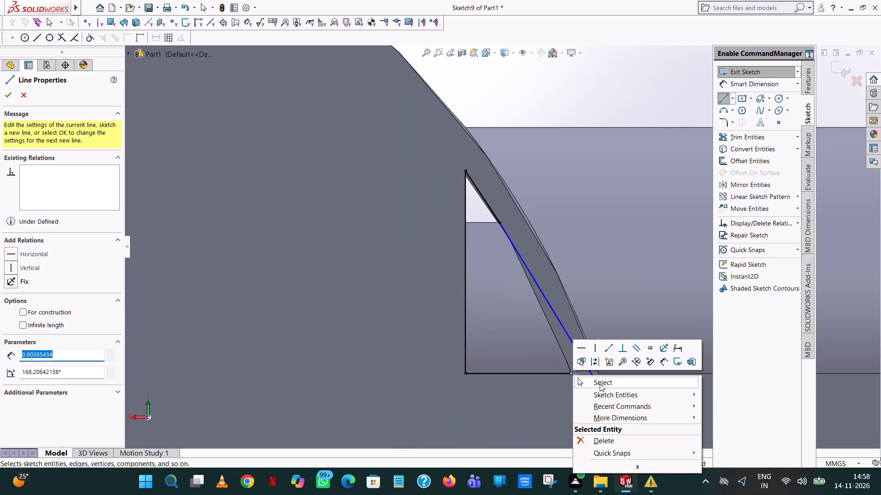
left_click(600, 384)
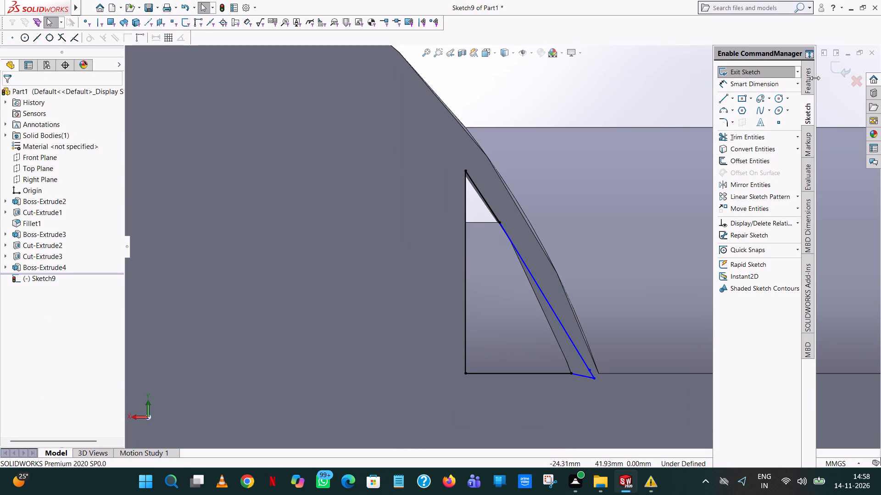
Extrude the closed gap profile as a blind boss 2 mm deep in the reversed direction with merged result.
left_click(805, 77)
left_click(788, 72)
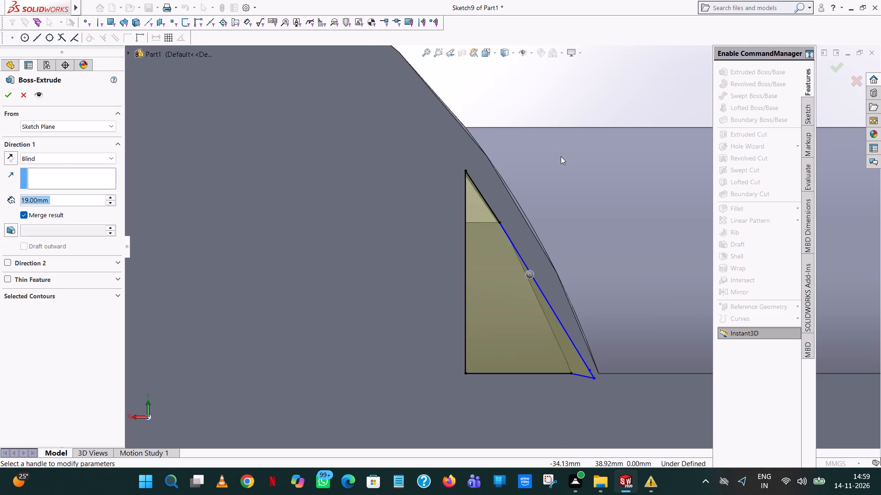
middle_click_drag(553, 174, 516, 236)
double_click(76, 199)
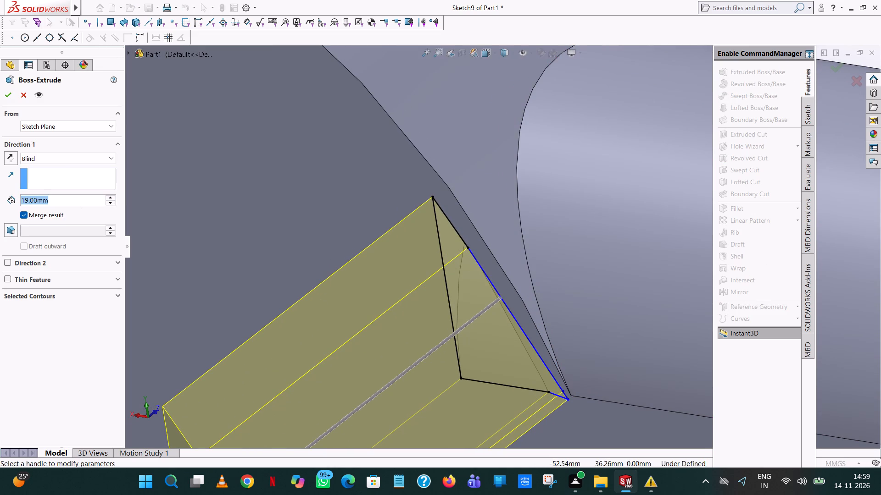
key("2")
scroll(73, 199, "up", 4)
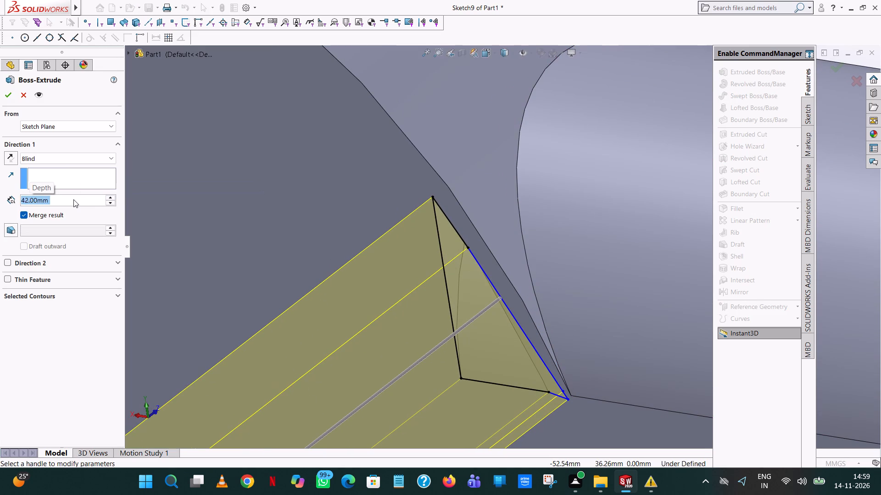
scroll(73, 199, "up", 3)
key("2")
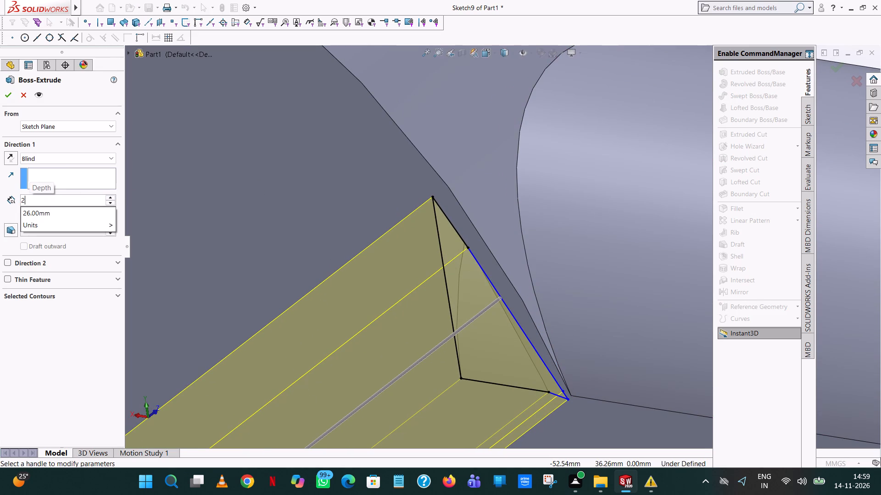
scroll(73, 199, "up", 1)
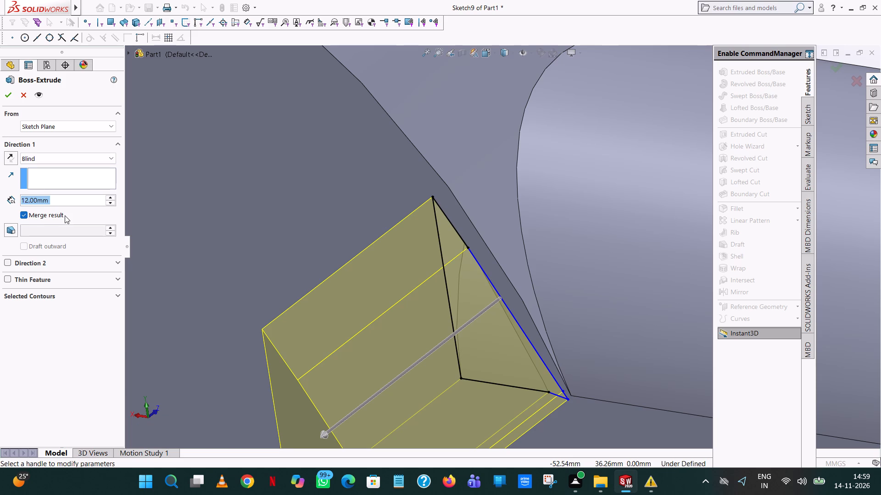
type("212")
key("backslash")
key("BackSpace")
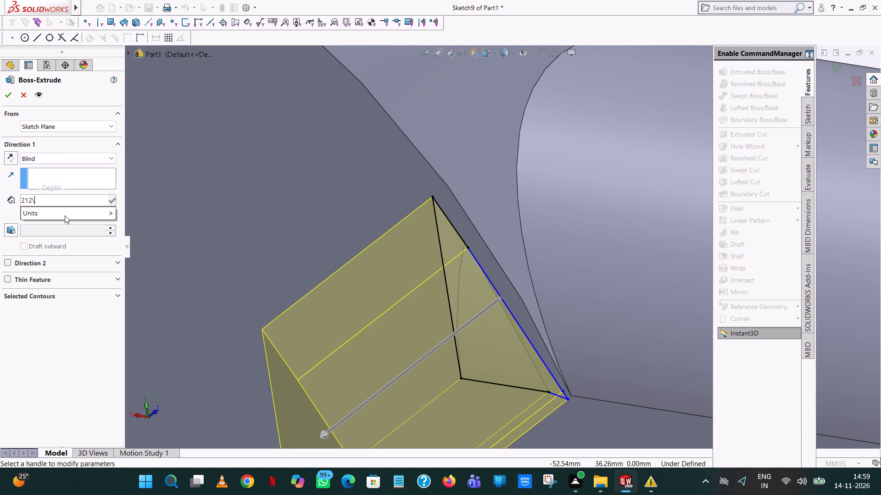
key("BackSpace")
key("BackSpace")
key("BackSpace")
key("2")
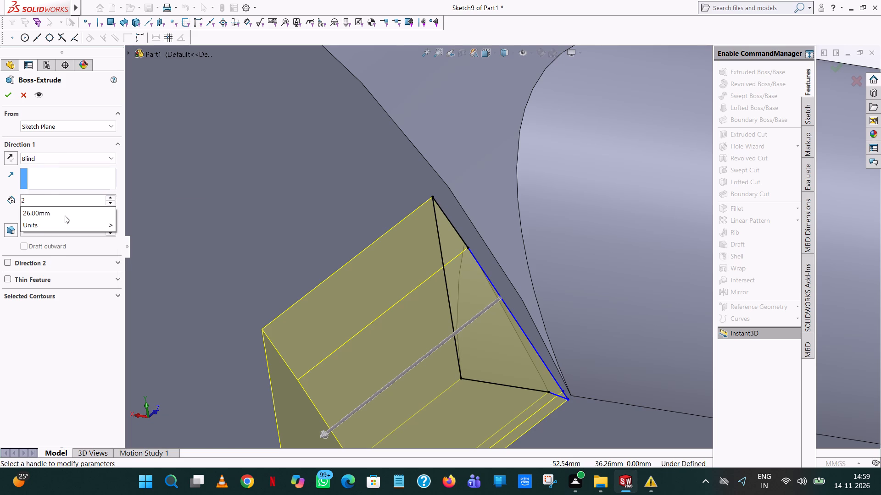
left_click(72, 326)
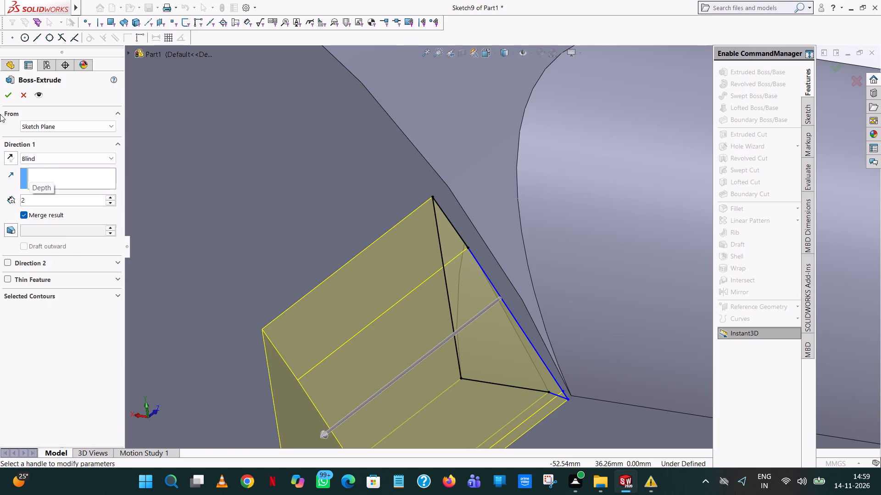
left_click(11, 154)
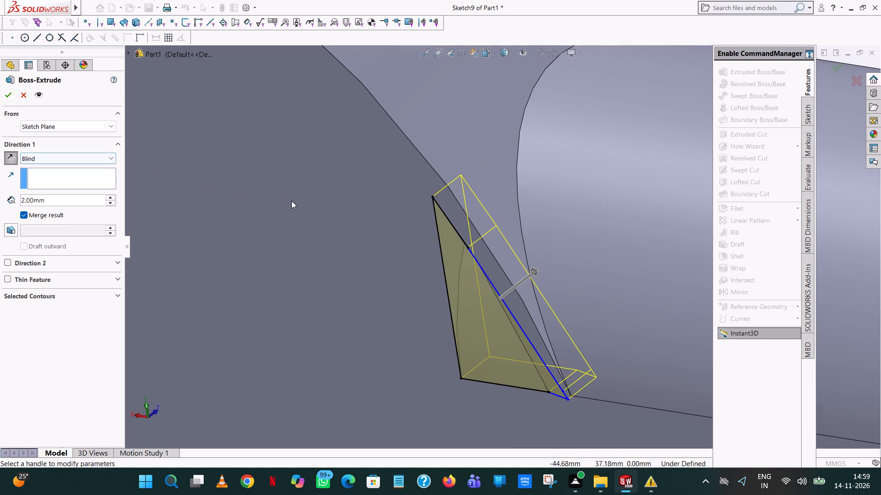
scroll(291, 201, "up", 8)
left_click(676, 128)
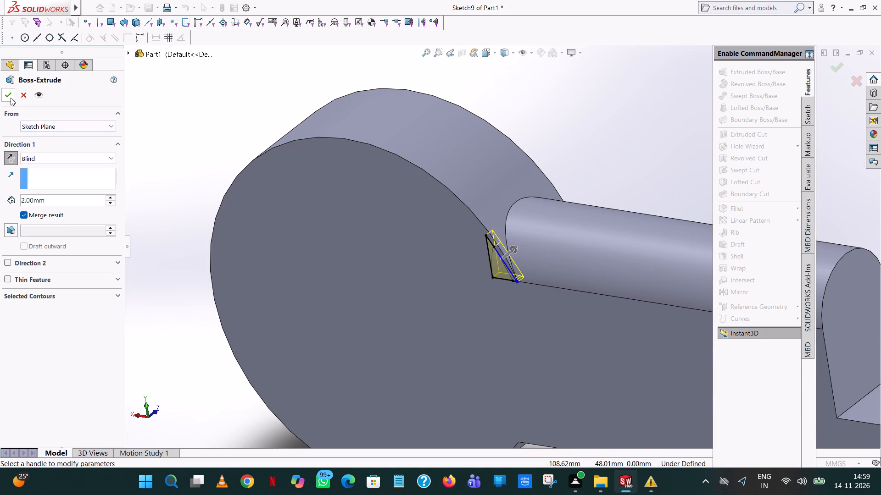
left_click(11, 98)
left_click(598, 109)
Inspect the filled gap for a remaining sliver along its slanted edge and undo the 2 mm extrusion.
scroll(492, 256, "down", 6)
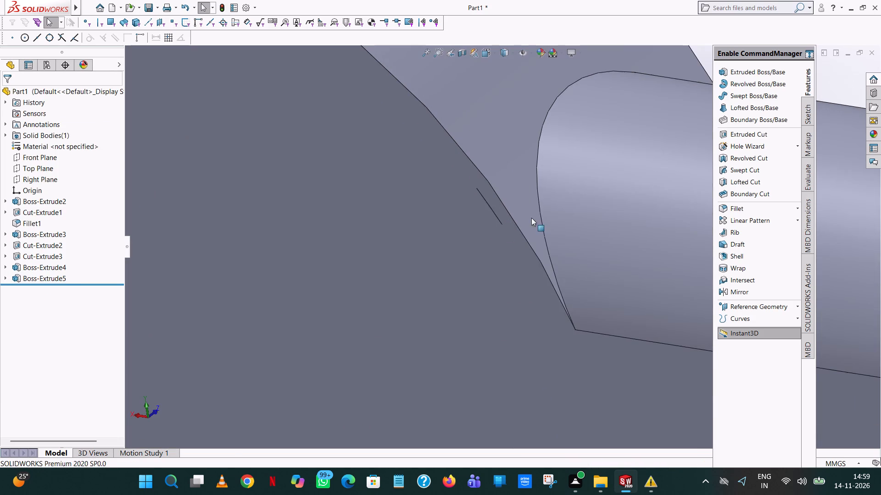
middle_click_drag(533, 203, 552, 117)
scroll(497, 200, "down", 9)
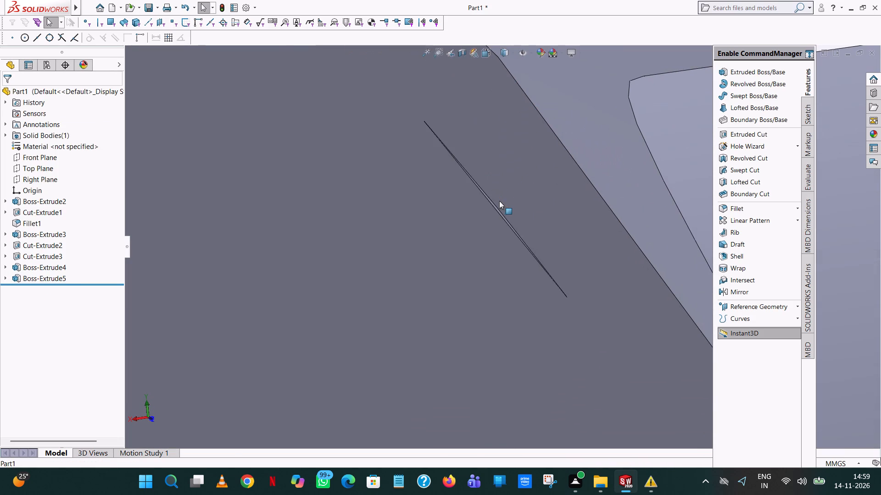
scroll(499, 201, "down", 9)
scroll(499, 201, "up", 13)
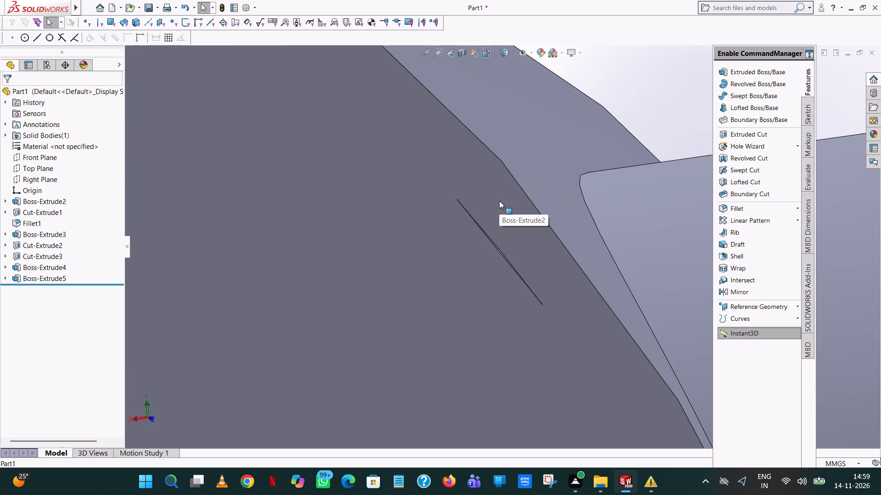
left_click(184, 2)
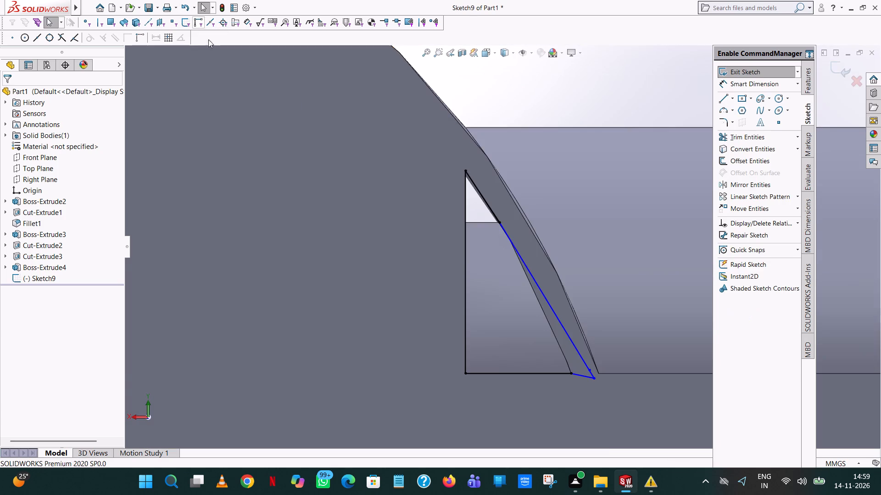
Trim away the upper slanted sketch line along the gap's curved side.
scroll(494, 201, "down", 7)
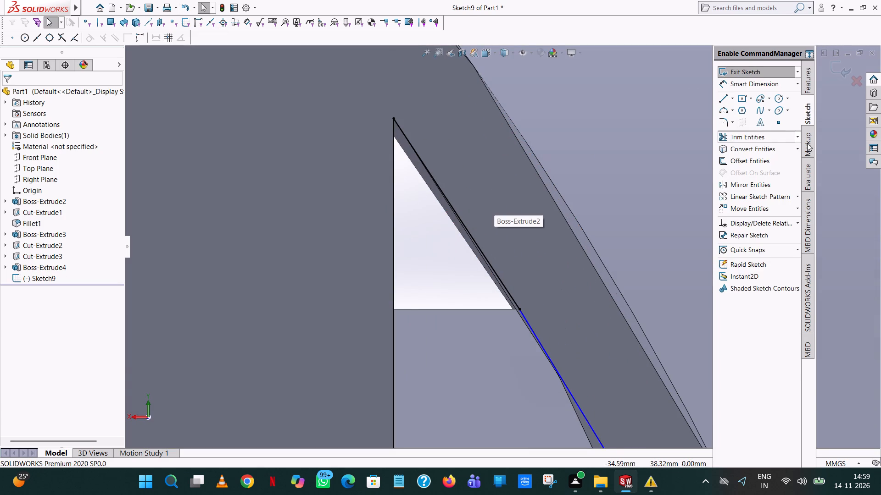
left_click(777, 138)
left_click(424, 164)
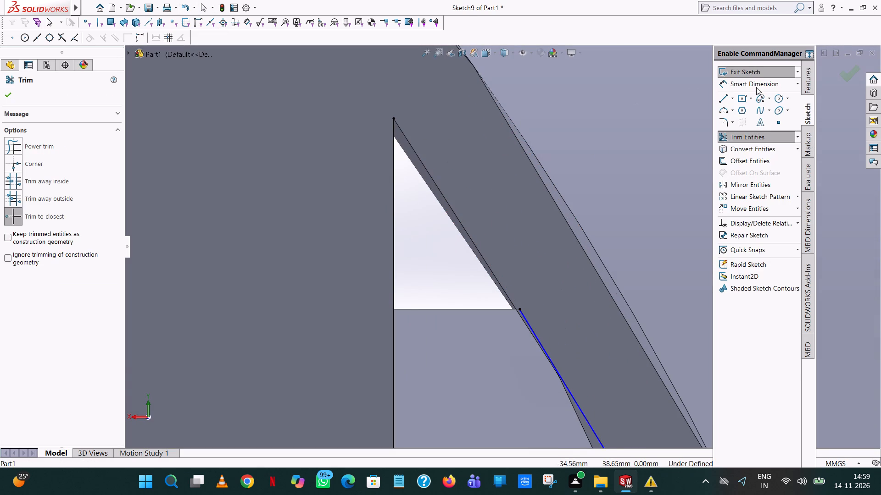
Extend the profile upward with a vertical line about 0.5 mm long and connect it to the lowest corner with a 9.89 mm slanted line.
left_click(724, 100)
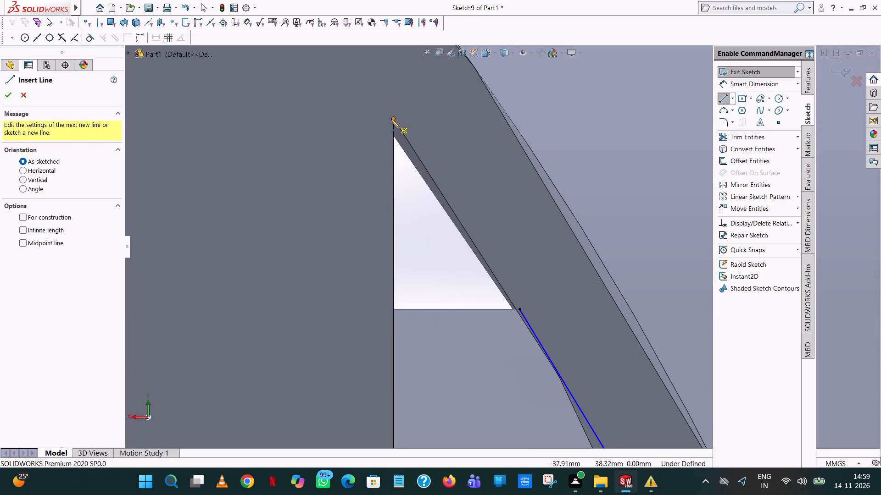
left_click(393, 118)
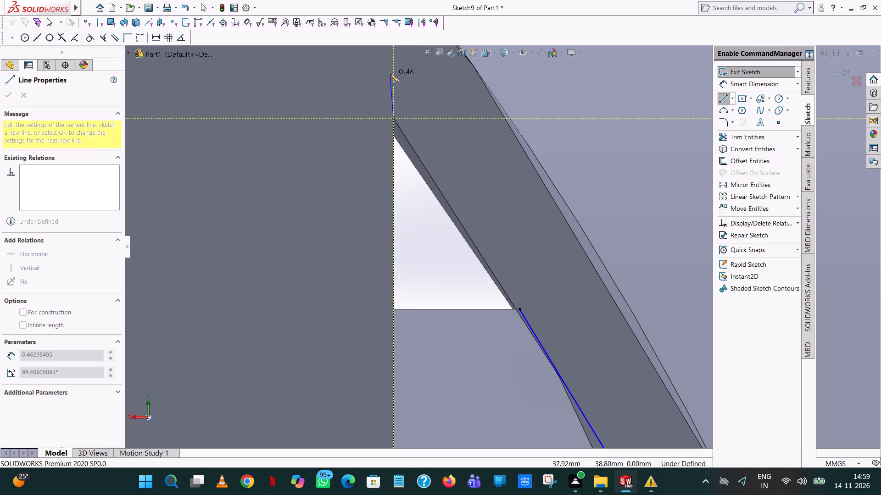
left_click(394, 67)
scroll(549, 307, "up", 7)
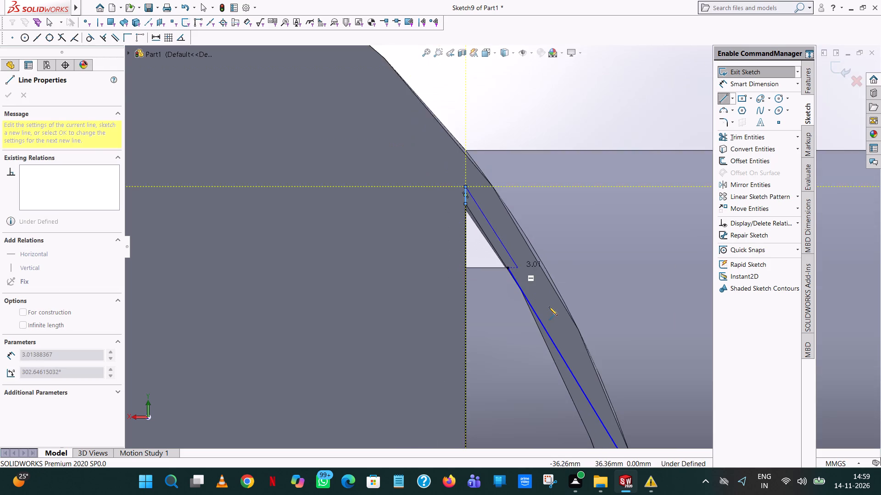
left_click(606, 424)
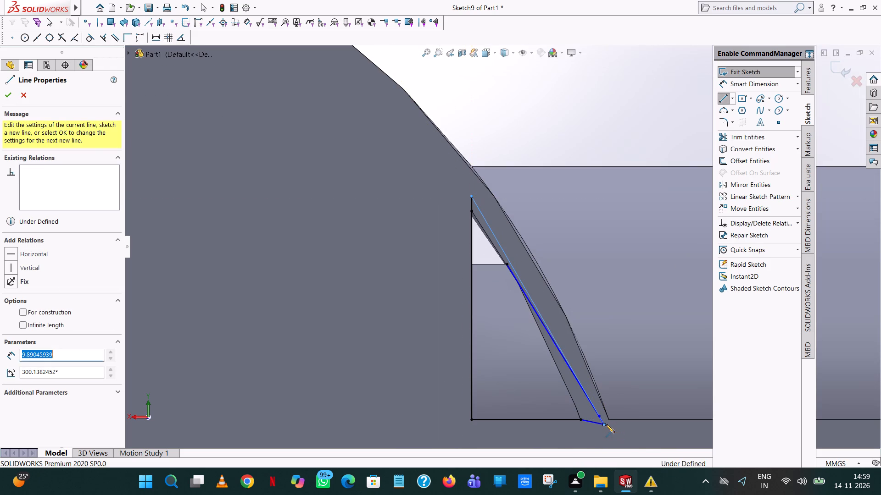
right_click(606, 424)
left_click(634, 401)
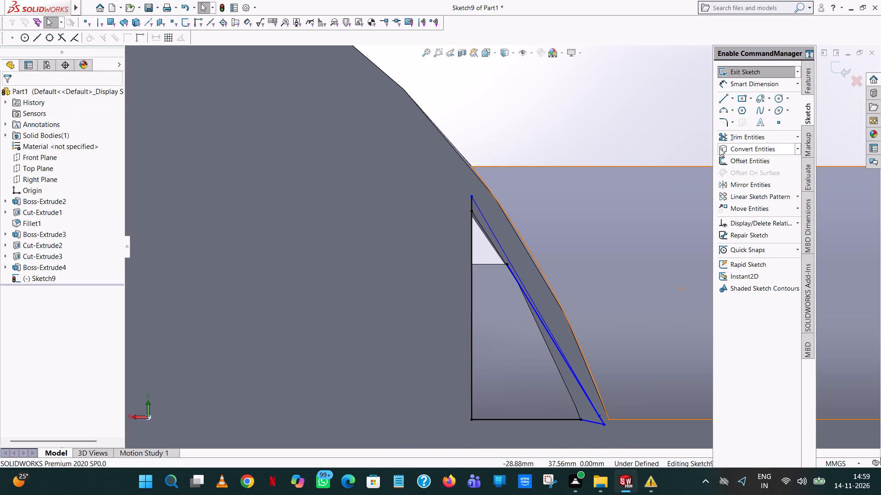
Trim away the old lower slanted line beside the new full-length slanted line.
left_click(725, 135)
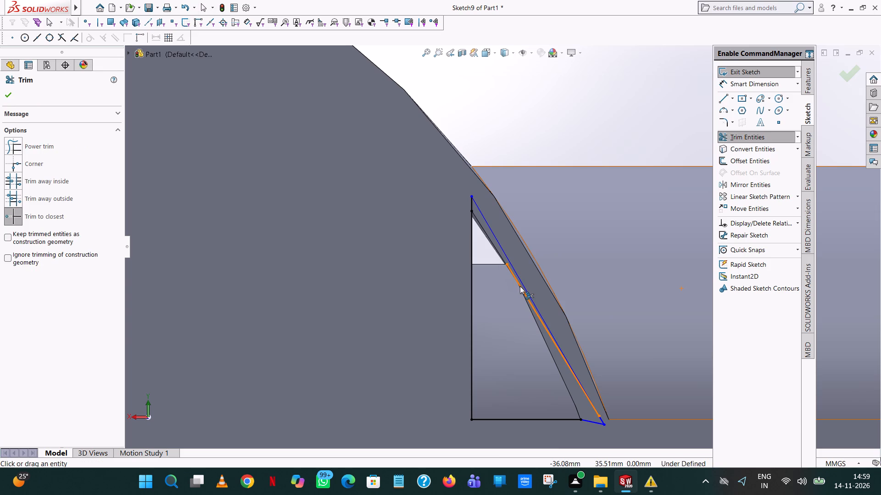
left_click(521, 288)
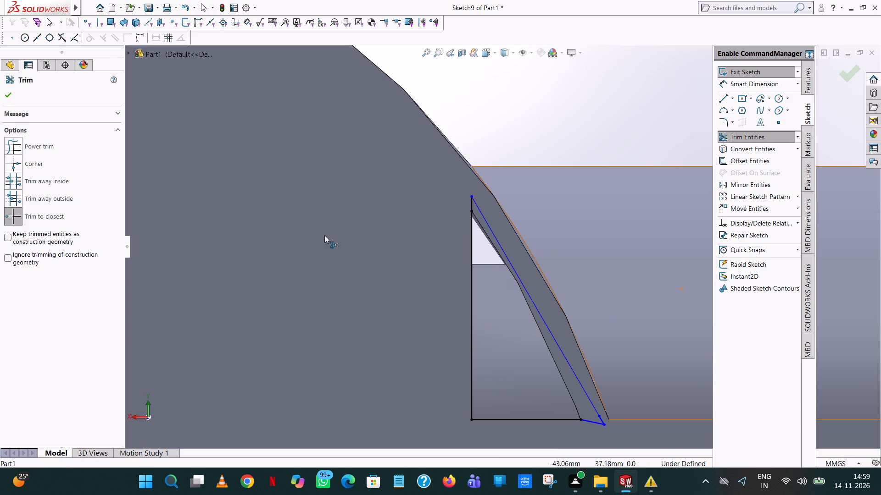
left_click(9, 101)
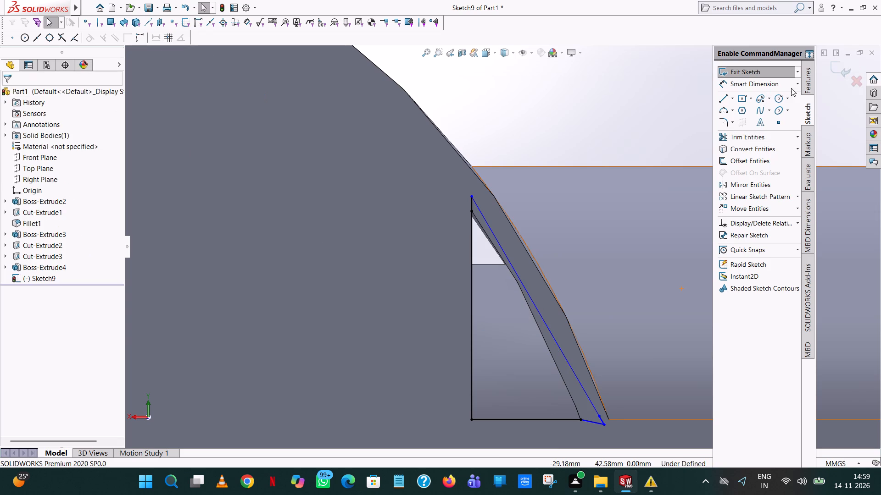
Extrude both closed regions of the gap profile 2 mm in the reversed direction, into the part, merged with the body.
left_click(803, 82)
left_click(773, 69)
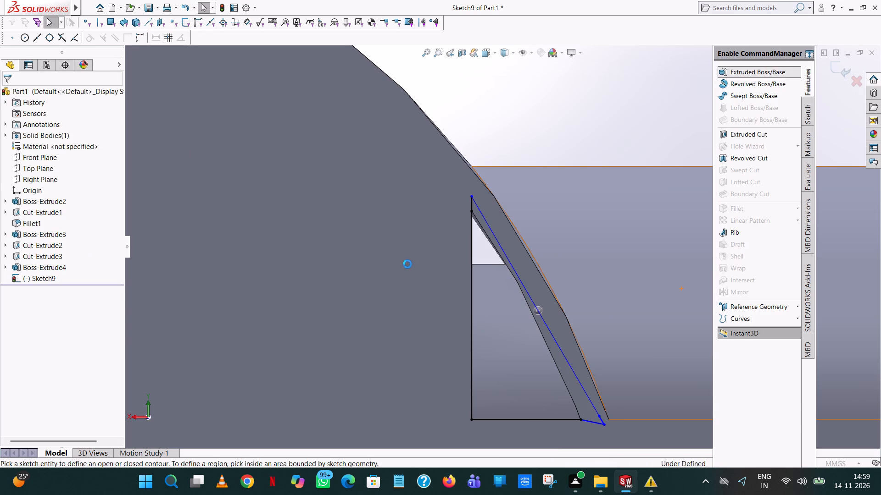
left_click(499, 289)
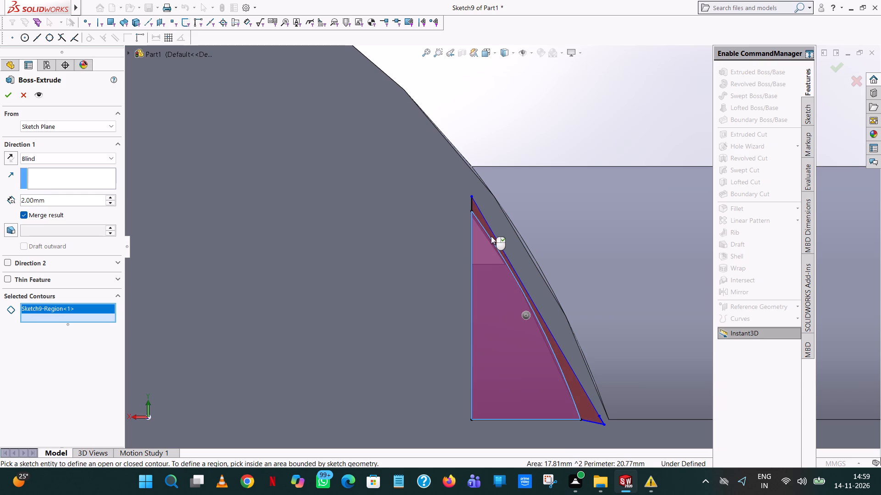
left_click(491, 236)
middle_click_drag(525, 116, 506, 171)
scroll(476, 170, "up", 5)
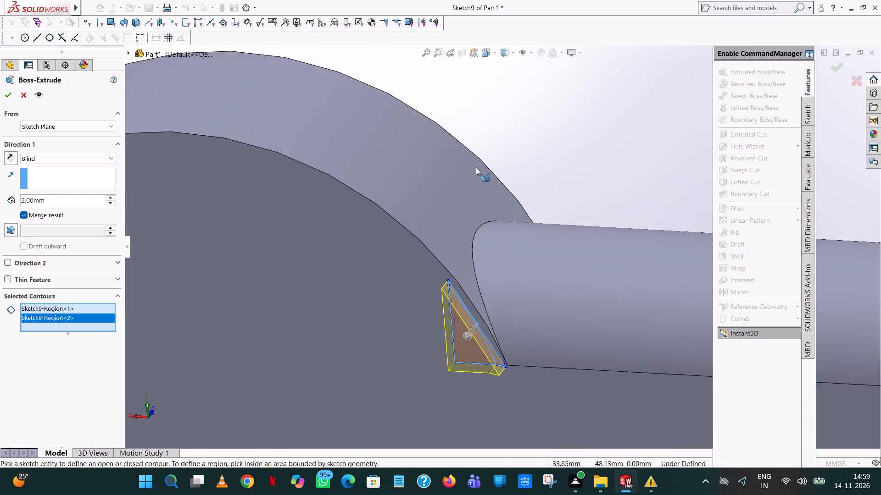
scroll(476, 167, "up", 2)
middle_click_drag(562, 155, 505, 164)
scroll(505, 164, "up", 1)
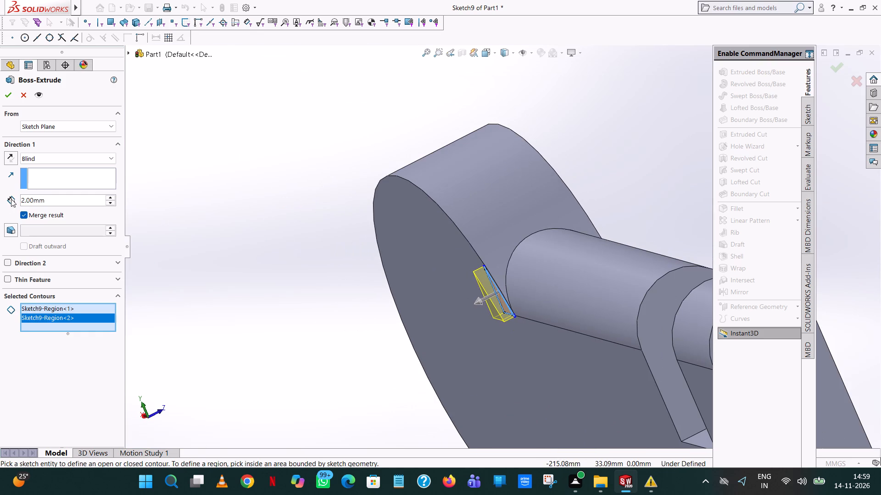
left_click(10, 159)
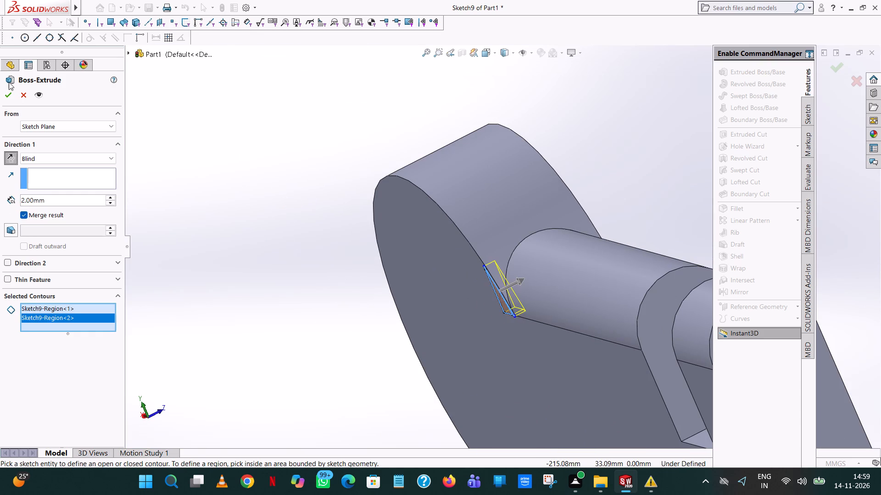
left_click(6, 96)
left_click(278, 151)
Inspect the refilled corner between the rounded block and round boss, and the recess and slot on the opposite side.
middle_click_drag(552, 258, 583, 171)
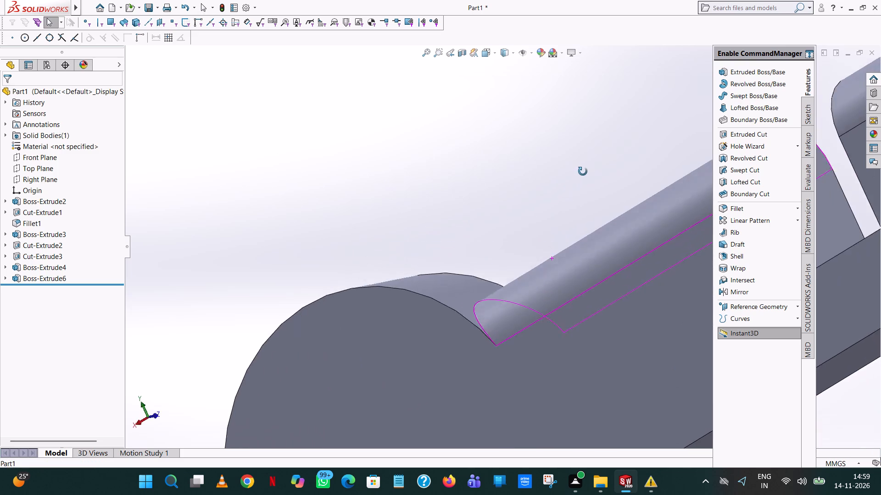
middle_click_drag(583, 171, 405, 425)
scroll(407, 425, "up", 1)
scroll(536, 258, "up", 4)
middle_click_drag(538, 256, 587, 257)
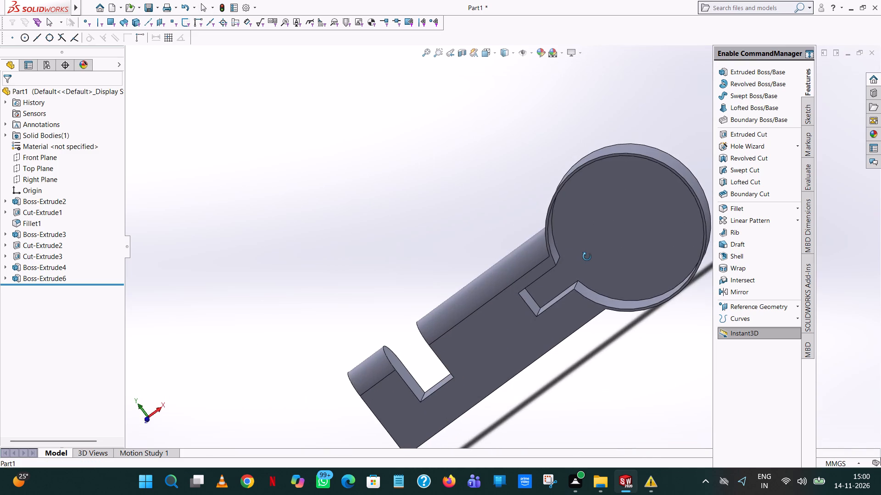
middle_click_drag(587, 257, 612, 251)
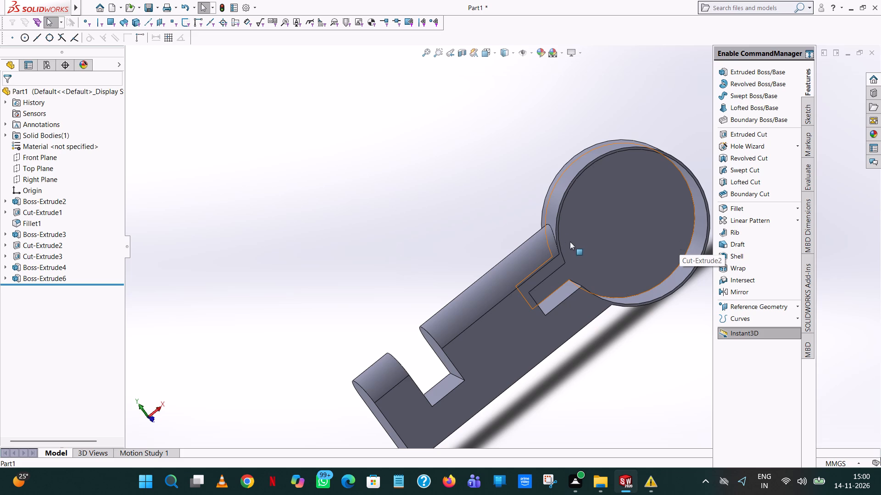
middle_click_drag(570, 242, 535, 236)
scroll(563, 241, "up", 1)
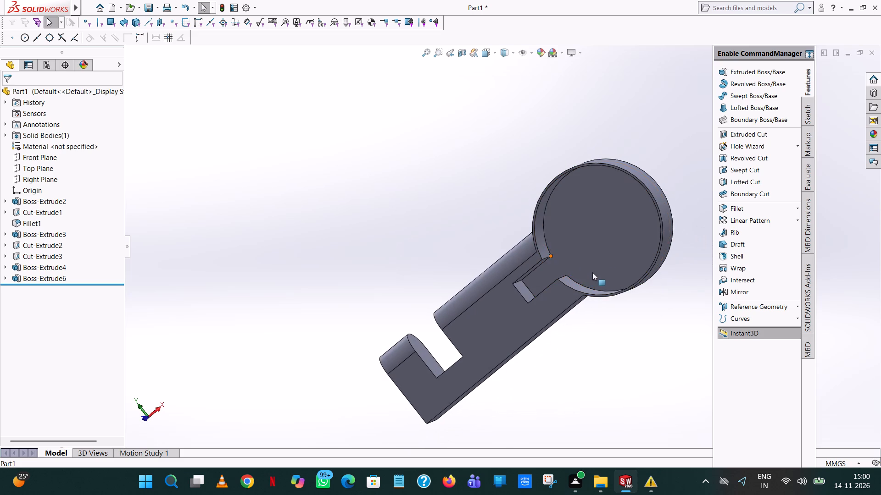
scroll(581, 272, "down", 8)
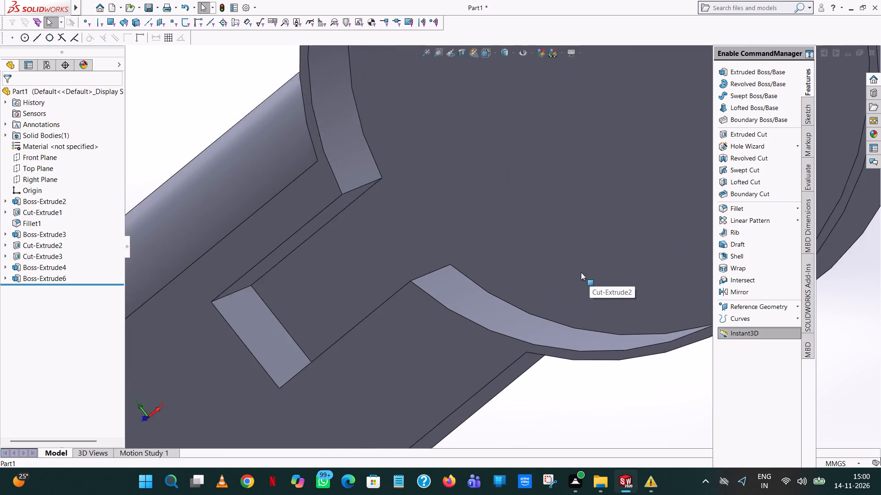
scroll(581, 272, "down", 1)
scroll(581, 272, "up", 10)
middle_click_drag(542, 223, 551, 208)
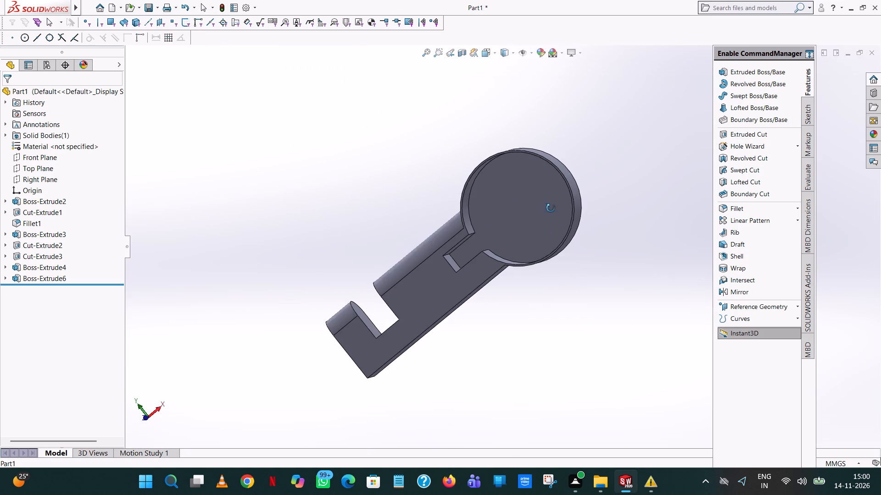
Examine the whole bracket from both sides, including the round boss, the notched arm and the lower edges.
middle_click_drag(551, 208, 708, 464)
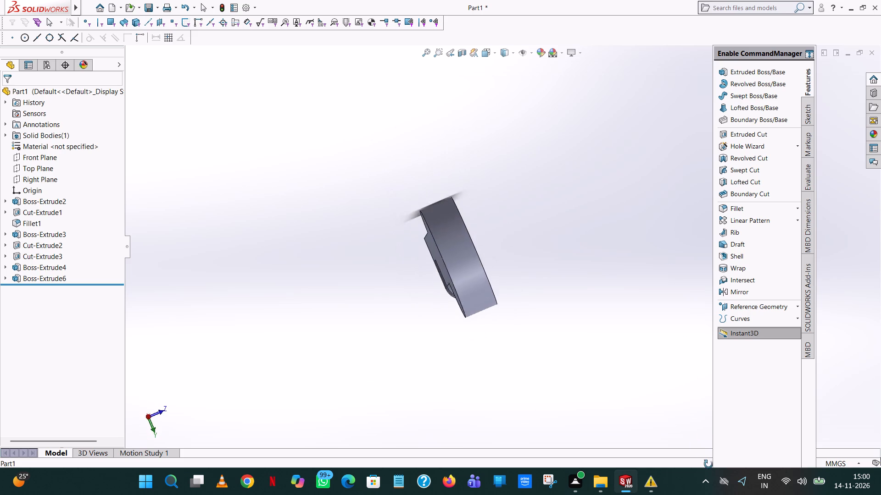
middle_click_drag(708, 464, 693, 158)
scroll(693, 158, "up", 1)
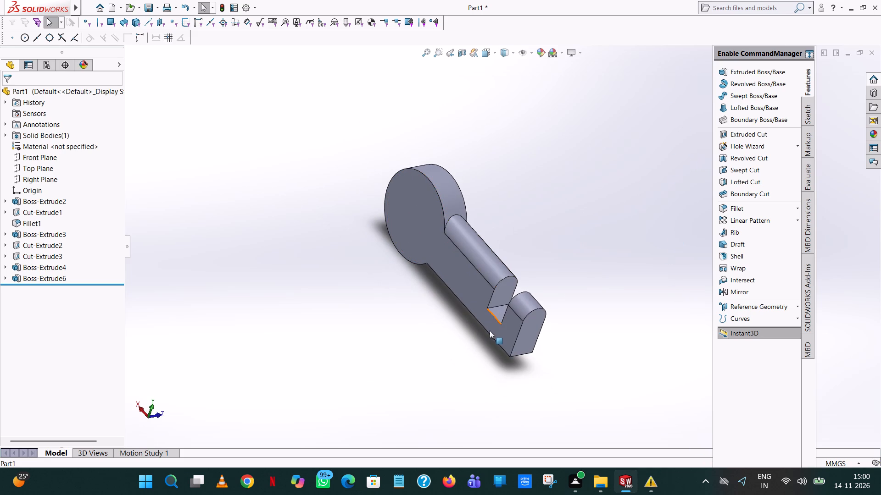
middle_click_drag(483, 324, 270, 261)
scroll(288, 252, "up", 1)
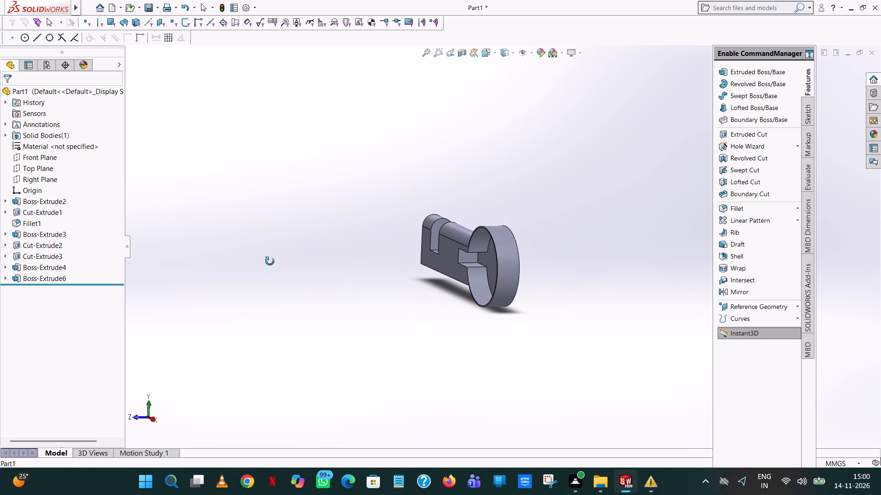
middle_click_drag(270, 261, 411, 283)
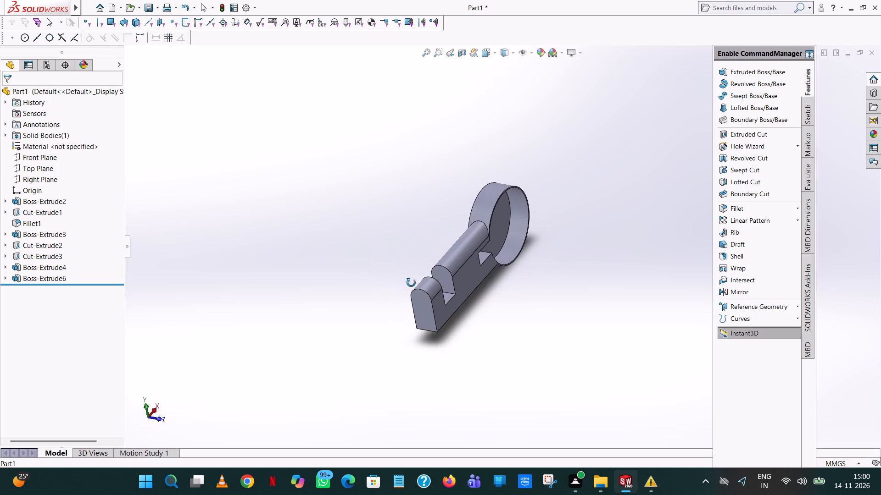
middle_click_drag(411, 283, 411, 284)
scroll(411, 284, "down", 1)
scroll(411, 284, "up", 1)
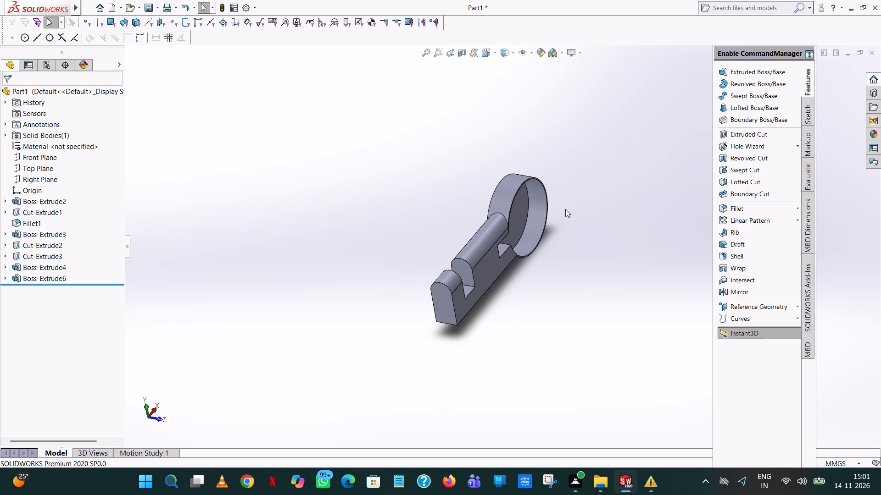
middle_click_drag(565, 208, 563, 204)
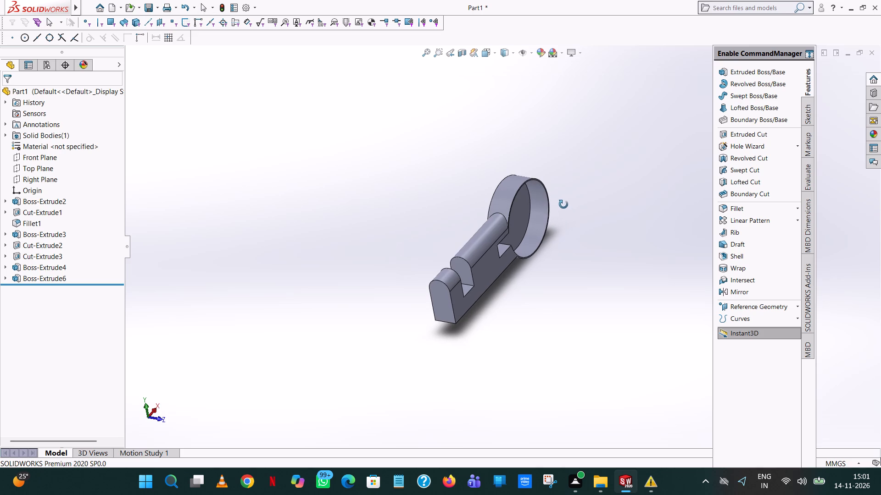
middle_click_drag(563, 204, 537, 142)
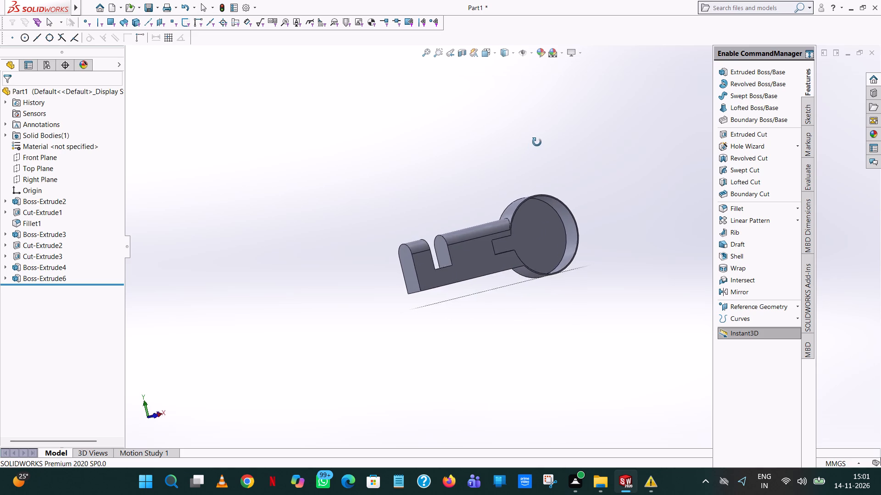
middle_click_drag(537, 142, 553, 130)
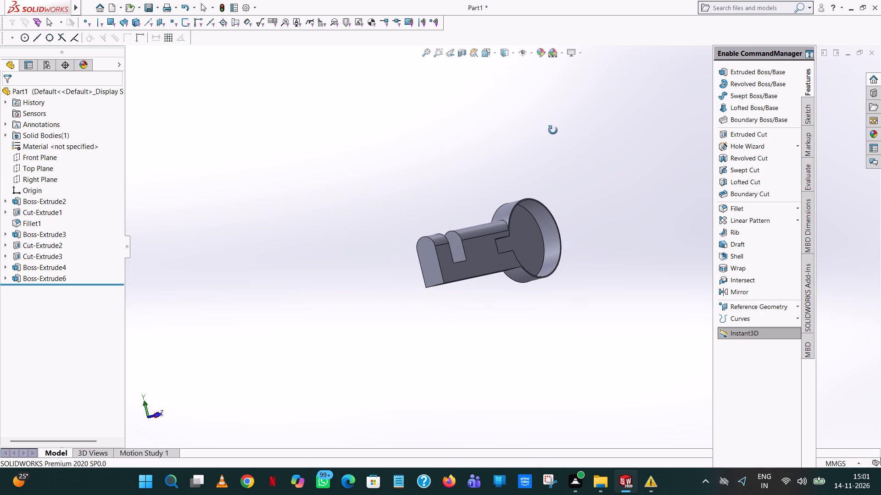
middle_click_drag(553, 130, 703, 106)
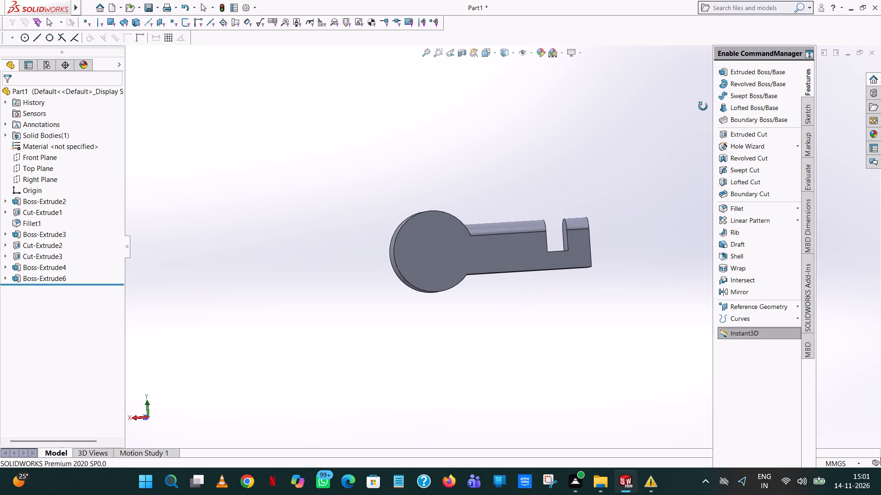
middle_click_drag(703, 106, 719, 112)
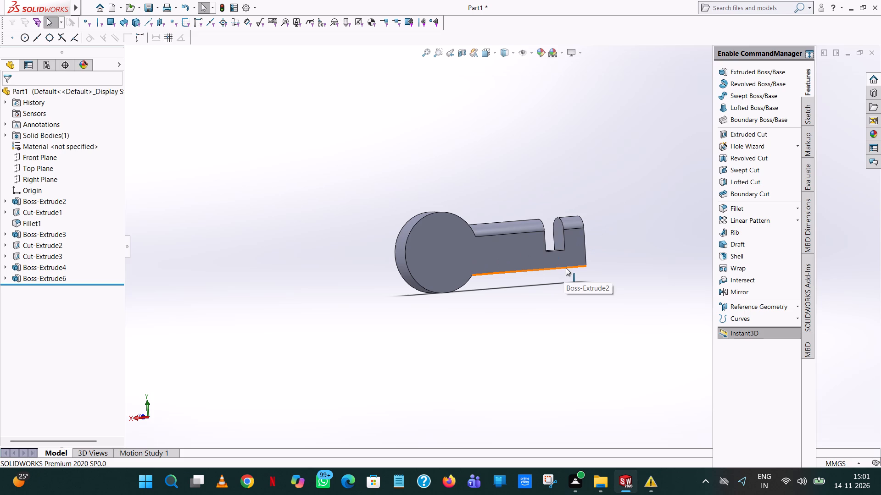
middle_click_drag(566, 268, 345, 300)
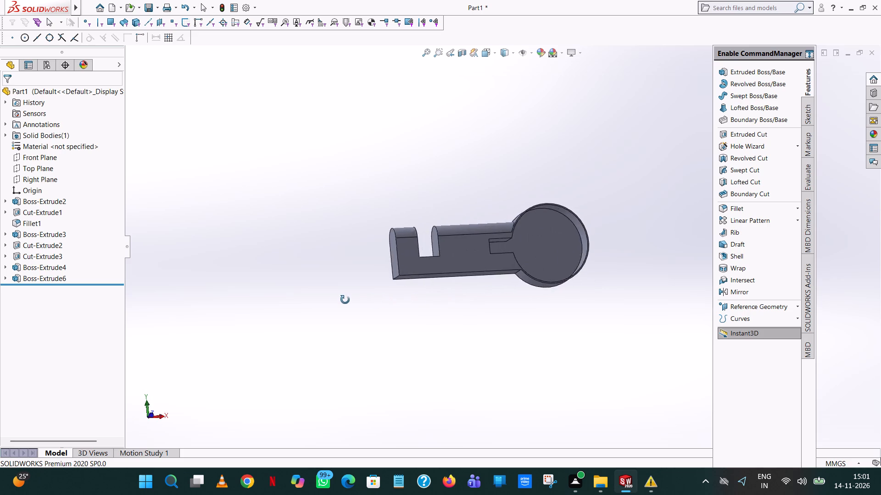
middle_click_drag(345, 300, 349, 329)
scroll(555, 274, "up", 1)
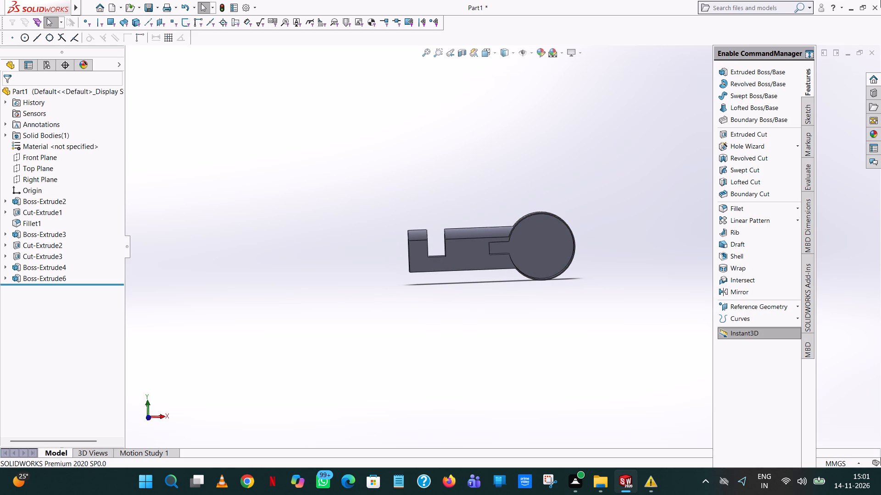
middle_click(580, 236)
scroll(579, 235, "up", 1)
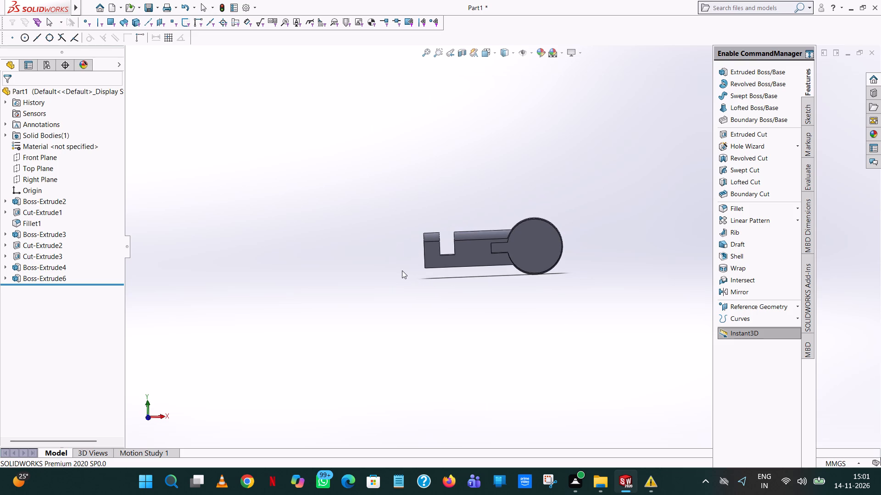
scroll(535, 226, "down", 5)
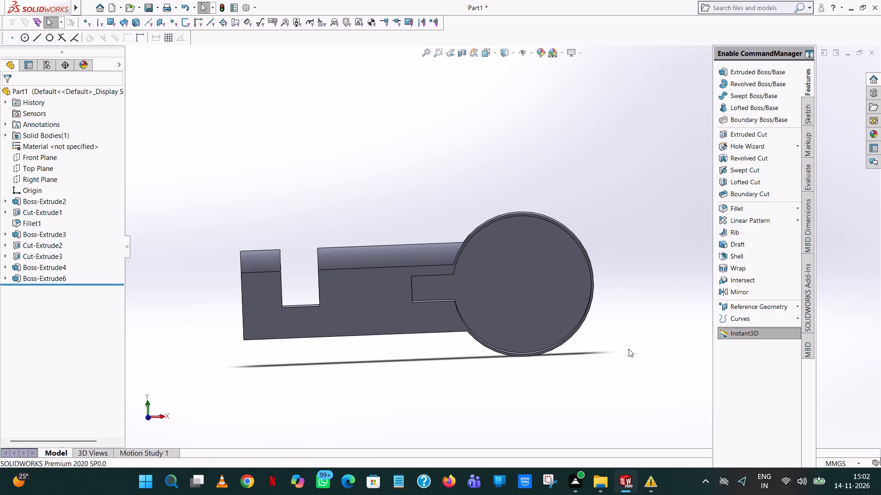
scroll(487, 346, "down", 1)
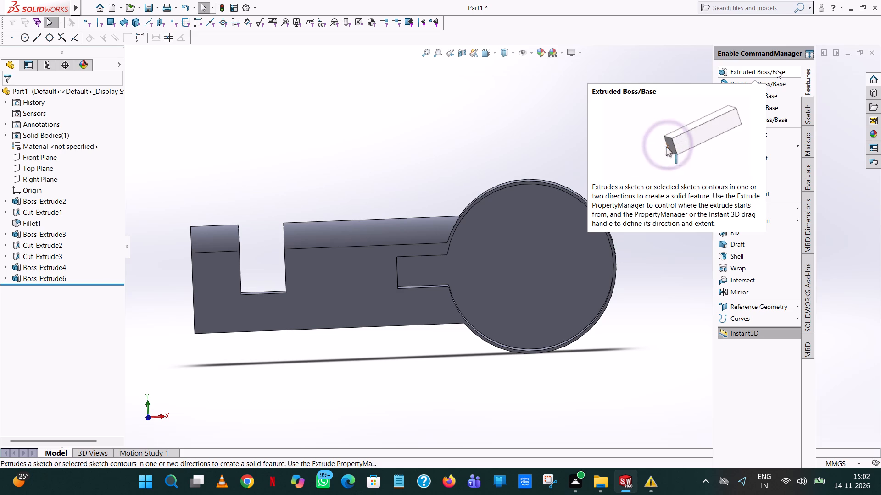
Start an extruded boss with a new sketch on the block's flat side face beside the recess, viewed face-on.
left_click(777, 70)
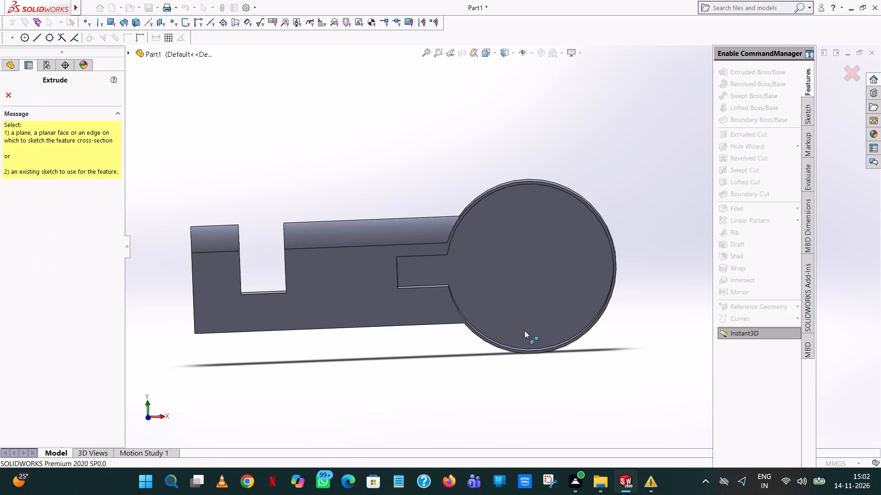
left_click(362, 283)
scroll(364, 280, "up", 5)
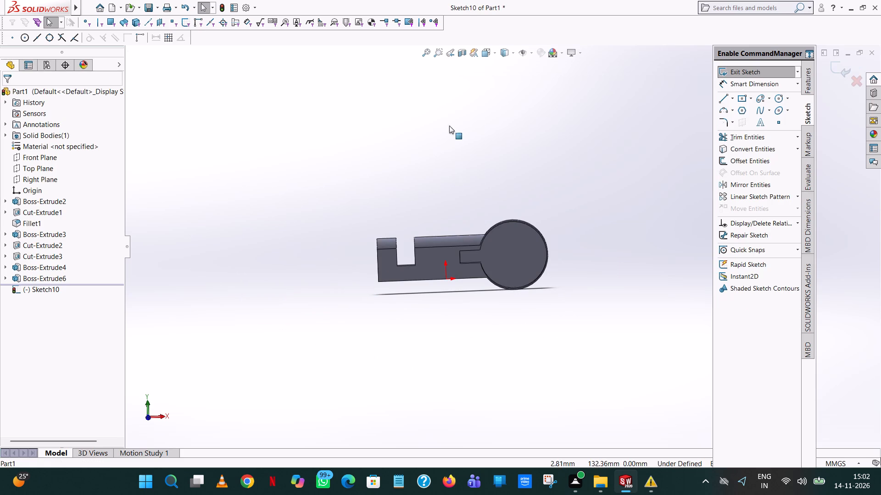
left_click(496, 52)
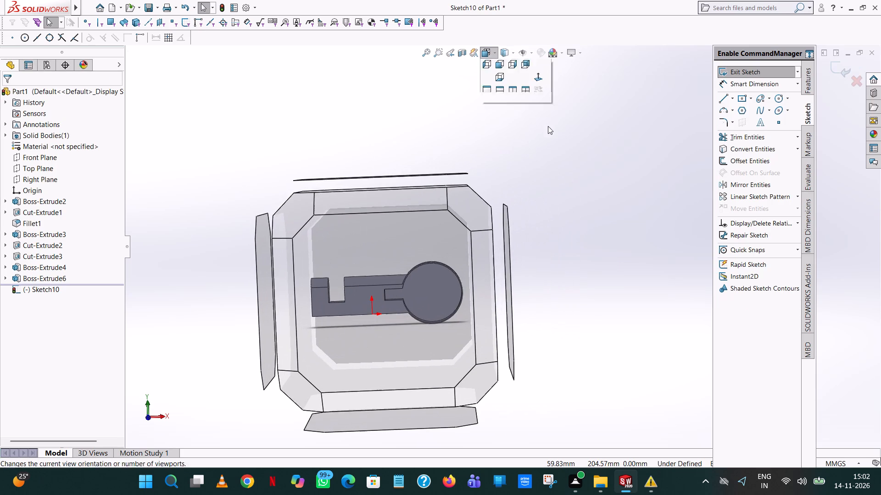
left_click(542, 106)
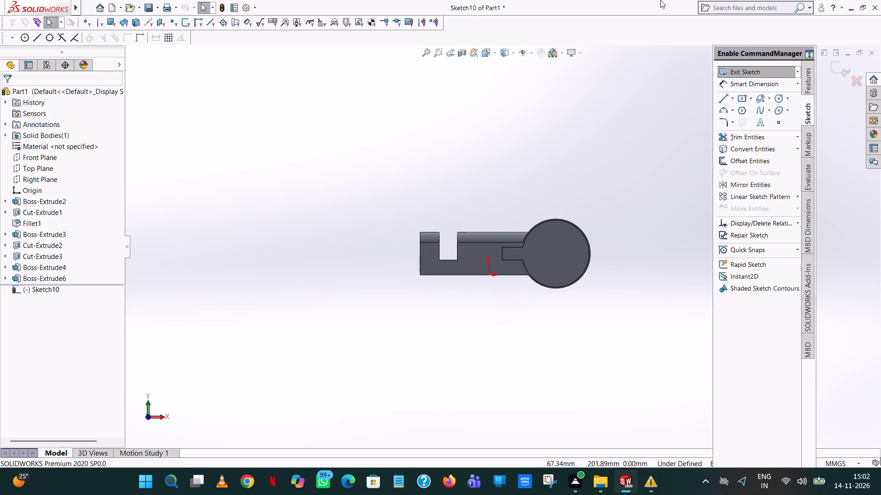
Sketch connected lines from the round boss's lowest point: 127 mm horizontally, 12.5 mm up to the block's end corner, and about 101.38 mm along its bottom edge.
left_click(721, 99)
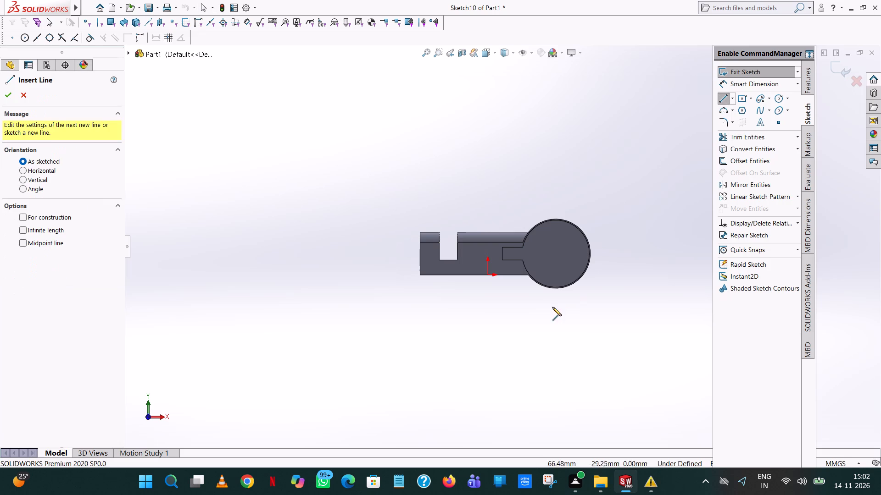
scroll(556, 288, "down", 9)
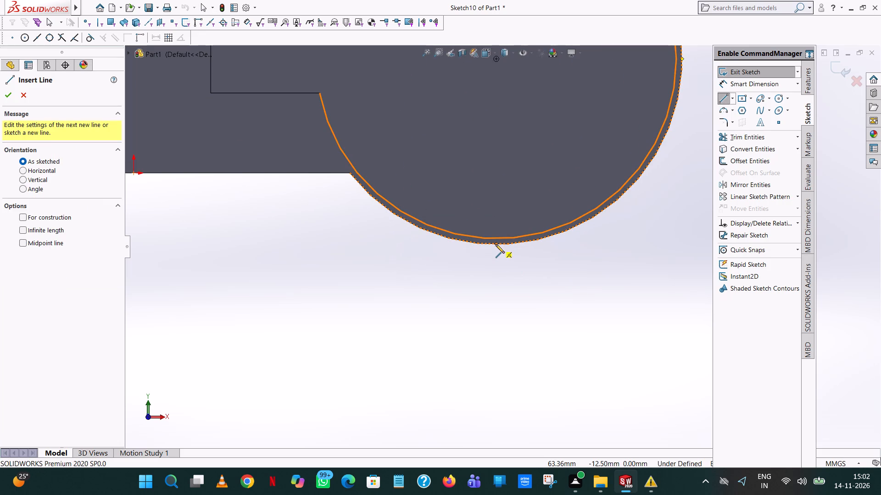
left_click(496, 245)
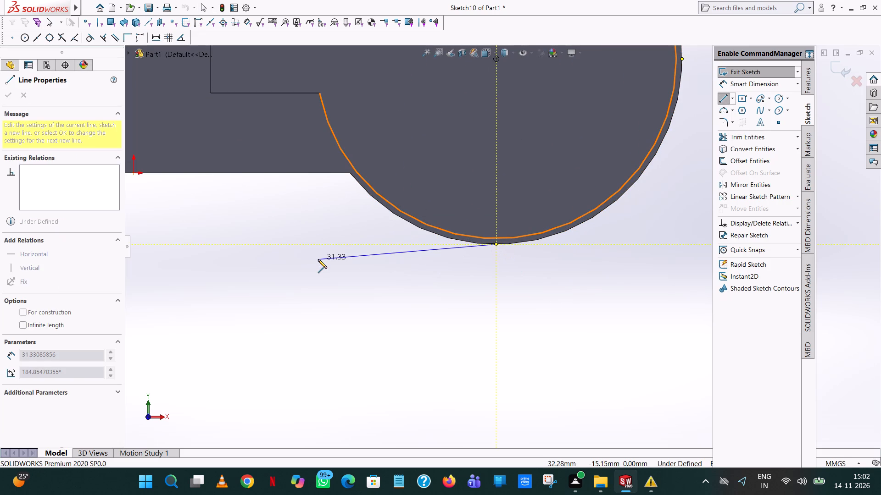
scroll(318, 259, "up", 7)
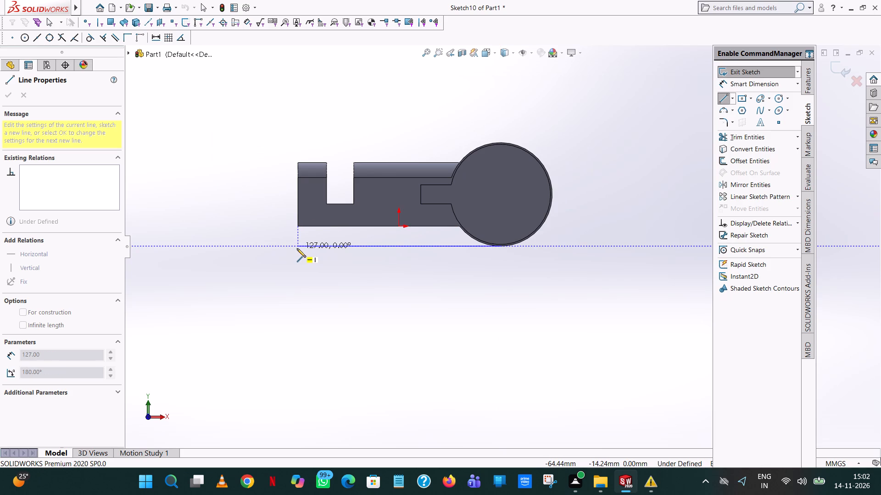
left_click(297, 245)
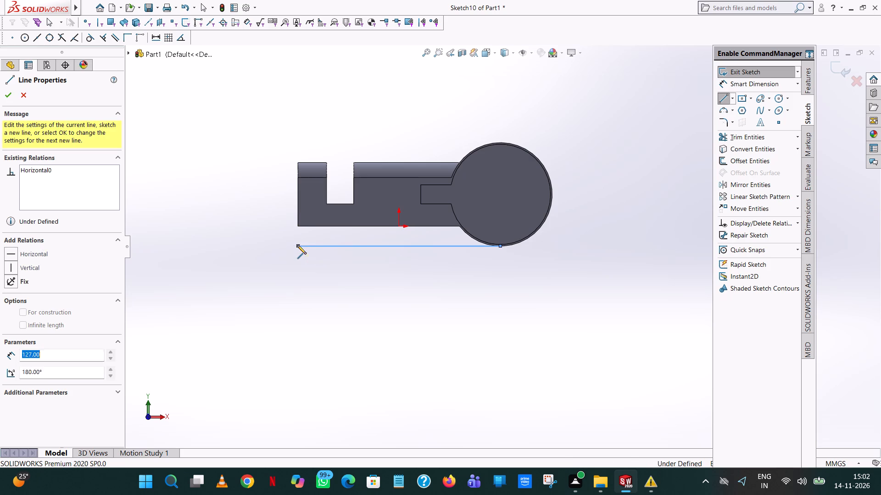
left_click(298, 227)
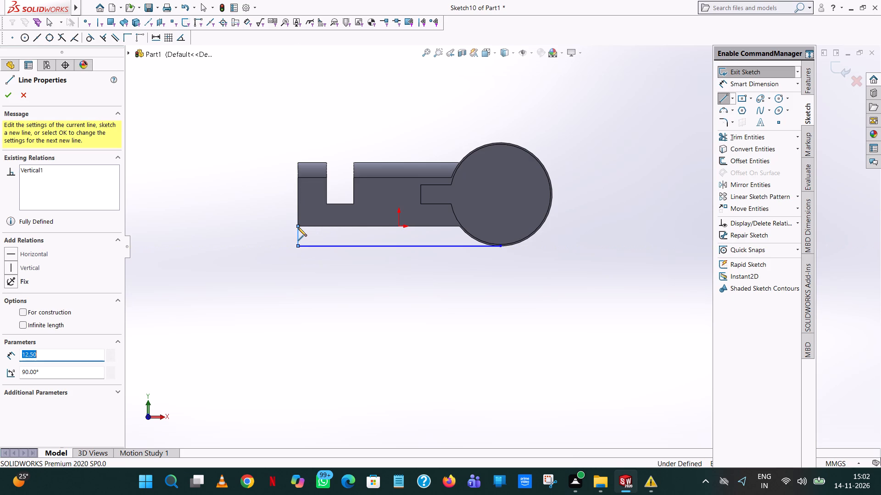
scroll(458, 228, "down", 9)
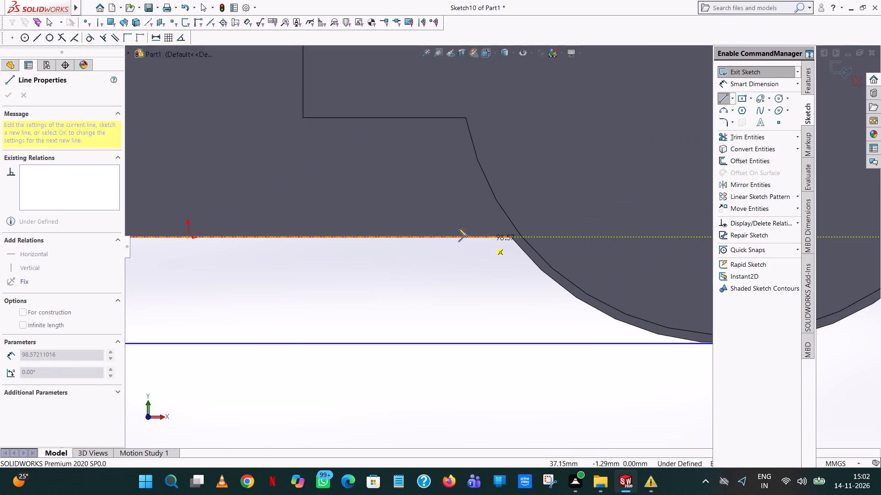
left_click(510, 238)
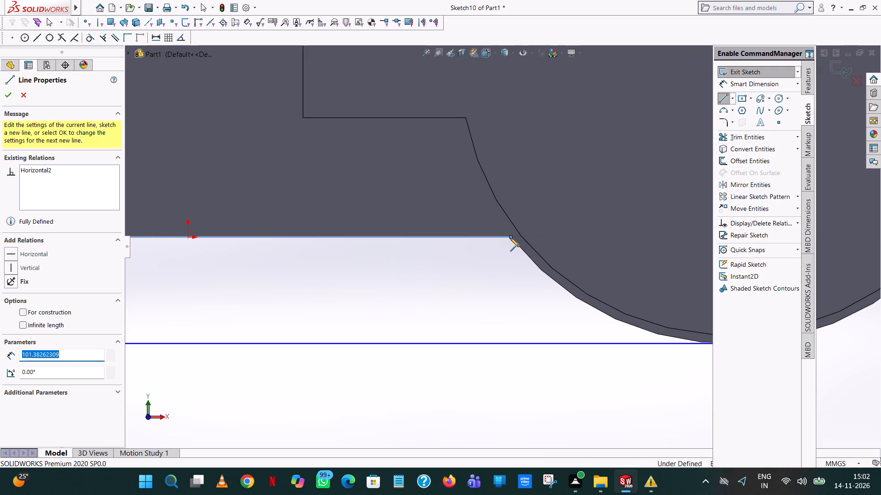
right_click(510, 238)
left_click(526, 247)
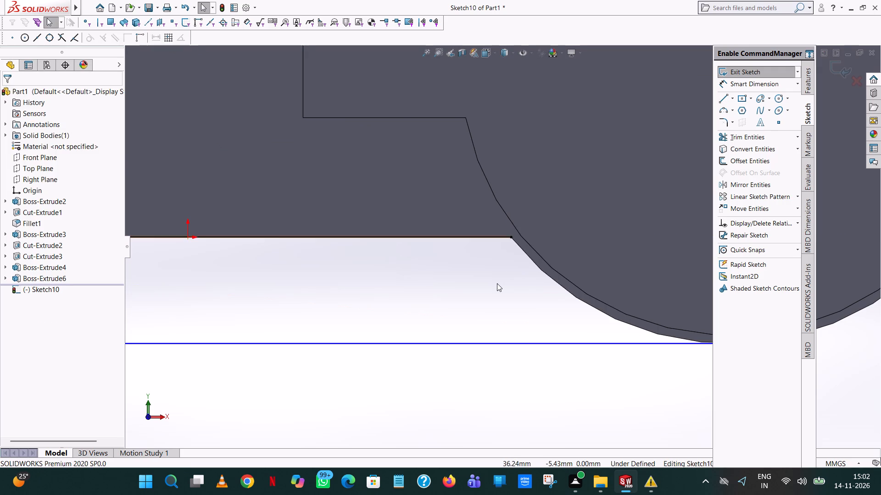
Close the profile with a three-point arc of 32.5 mm radius along the round boss's rim, from the bottom edge's end to the lowest point.
scroll(496, 283, "up", 3)
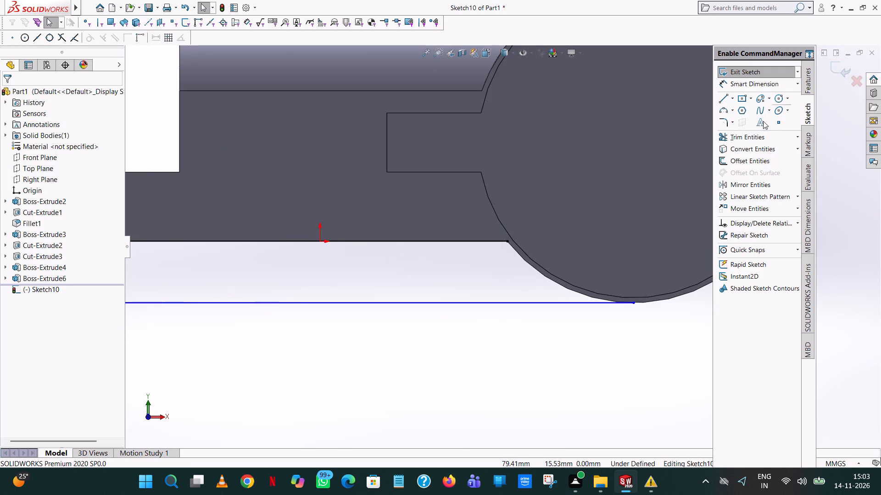
left_click(723, 112)
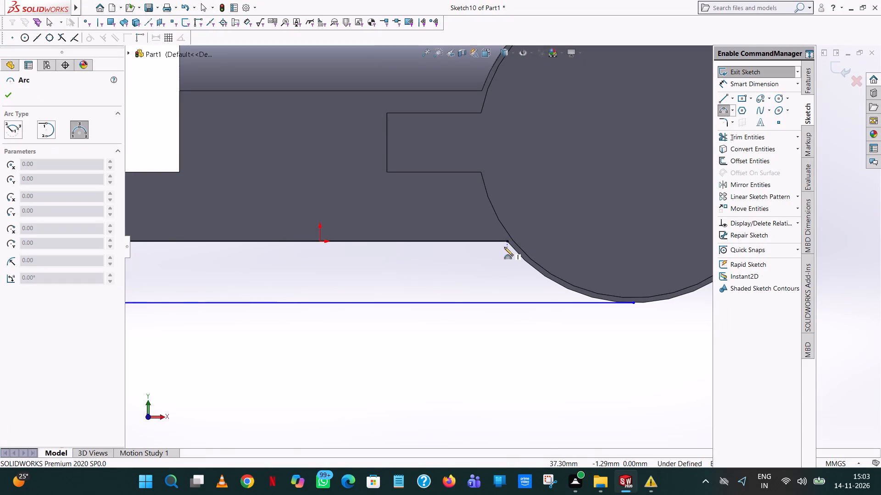
left_click(506, 242)
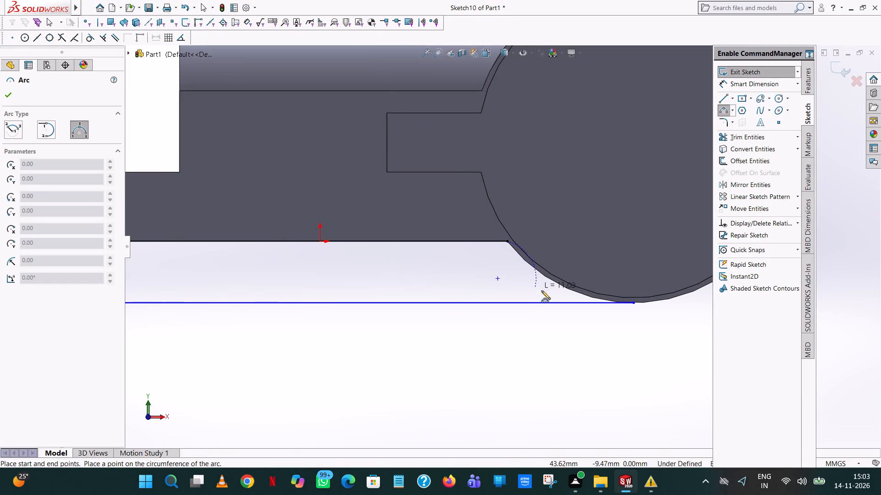
left_click(634, 303)
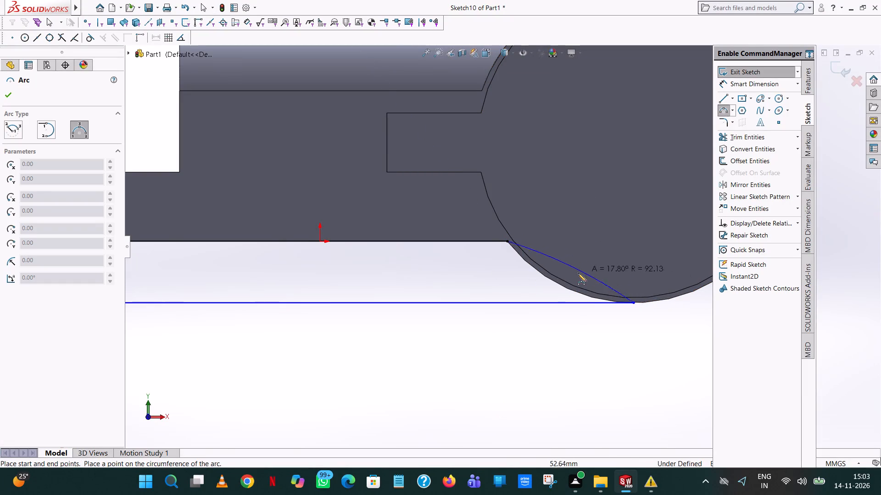
left_click(546, 277)
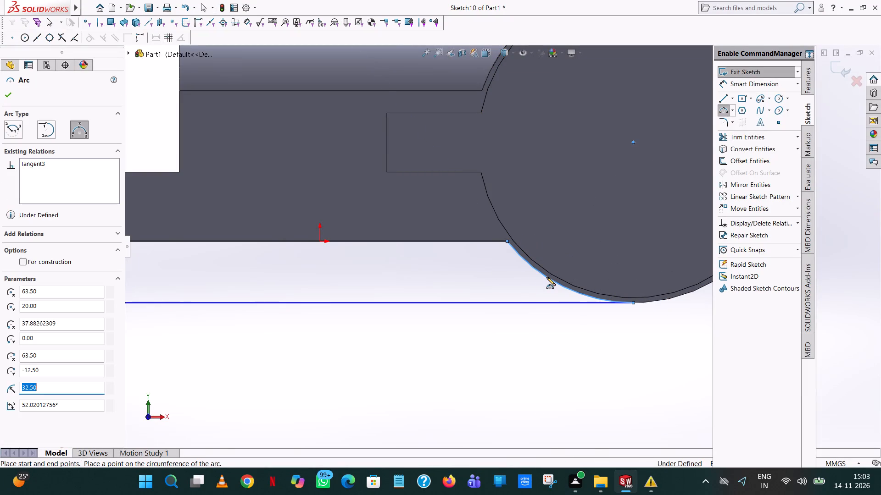
right_click(546, 277)
left_click(572, 281)
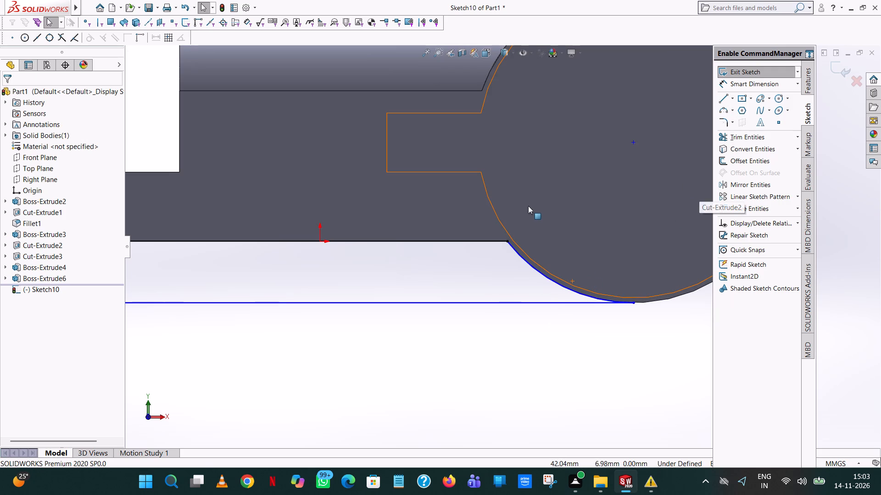
Dimension the length of the profile's lower horizontal line.
scroll(528, 206, "up", 7)
left_click(446, 140)
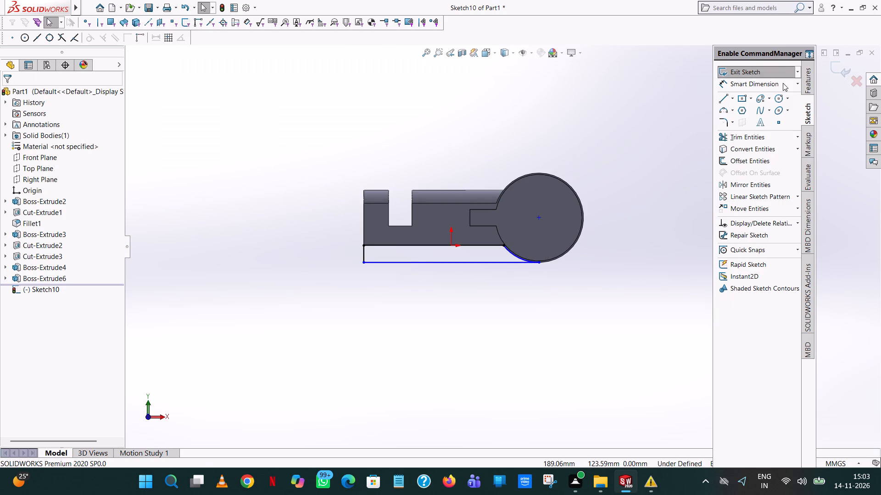
left_click(783, 83)
left_click(373, 262)
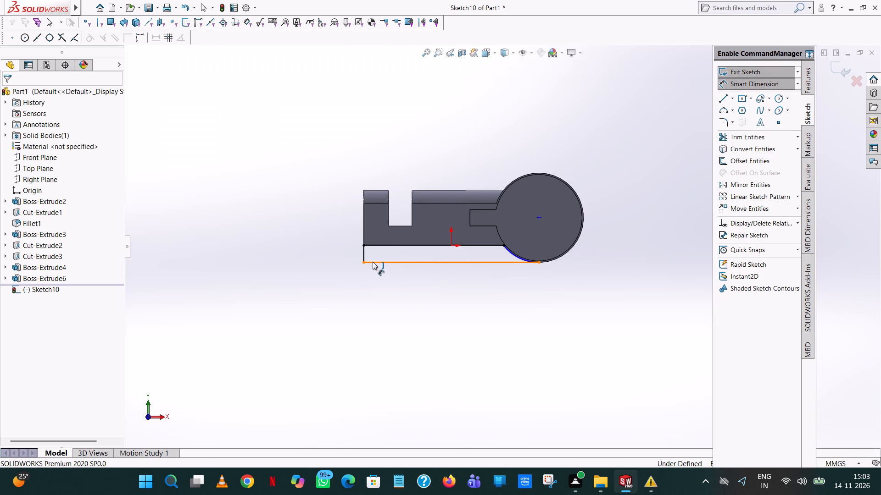
left_click(374, 308)
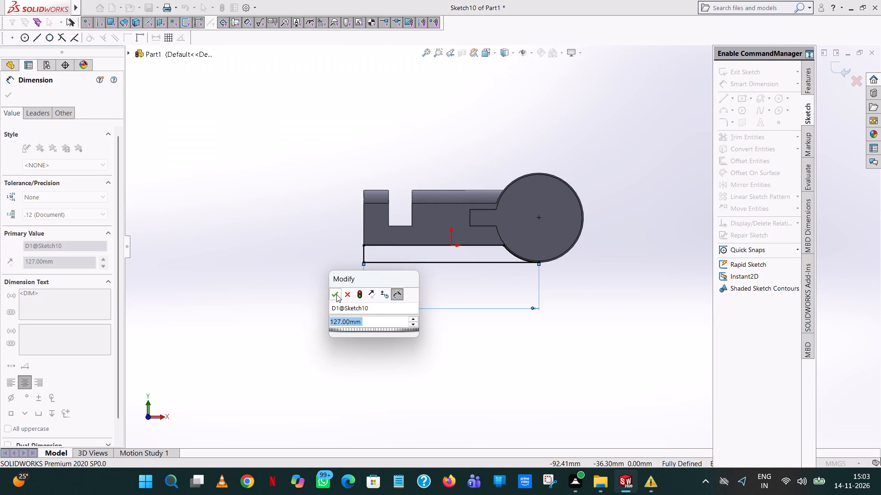
left_click(336, 294)
left_click(317, 228)
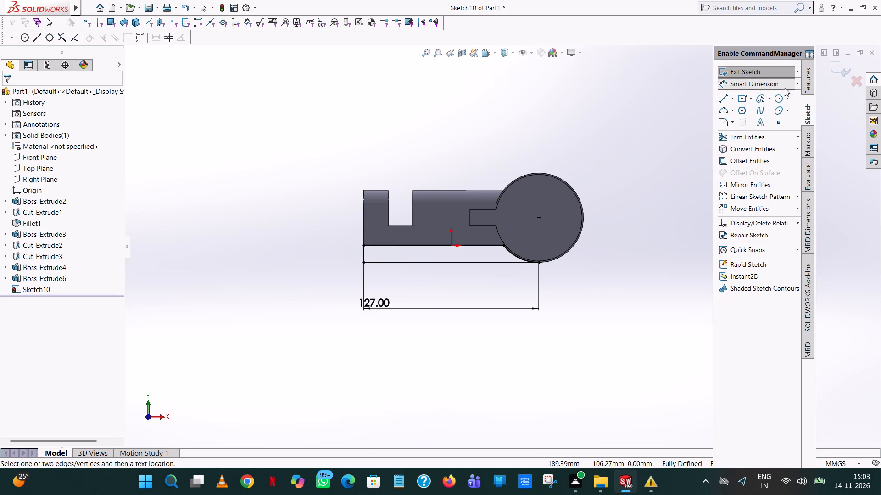
Extrude the closed profile 19 mm as a blind boss in the reversed direction, beneath the block, merged with the body.
middle_click_drag(454, 251, 455, 251)
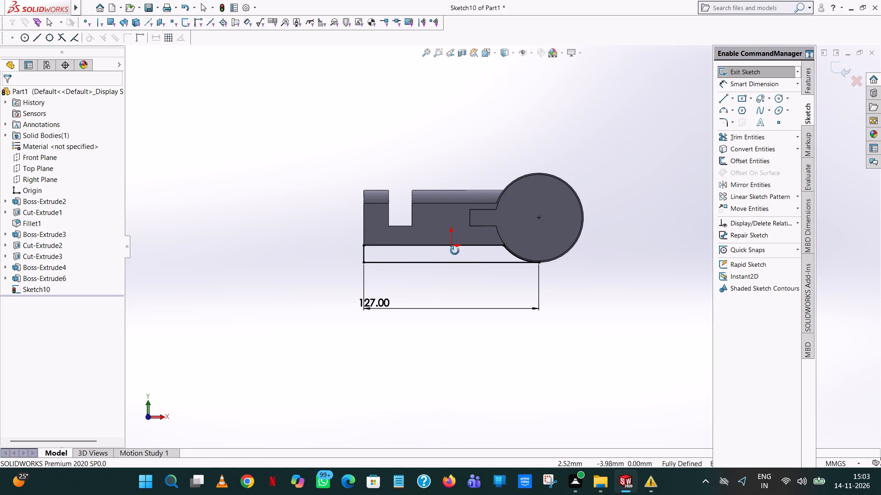
middle_click_drag(455, 251, 523, 265)
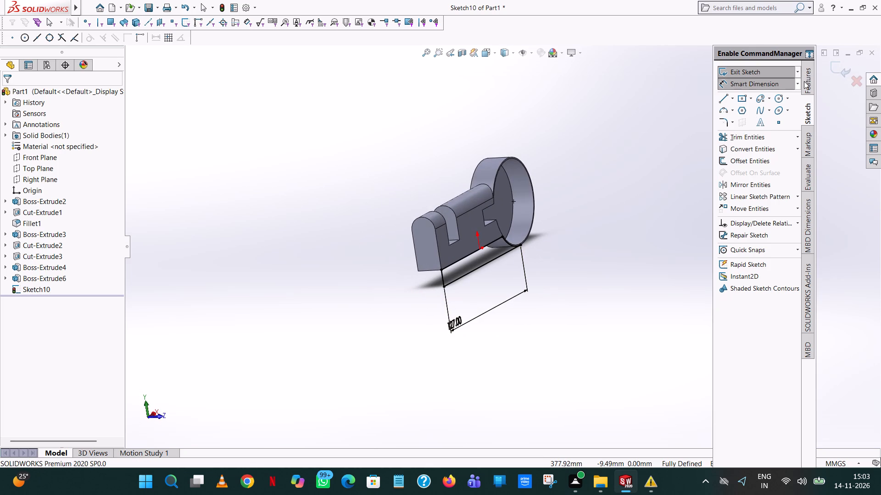
left_click(806, 80)
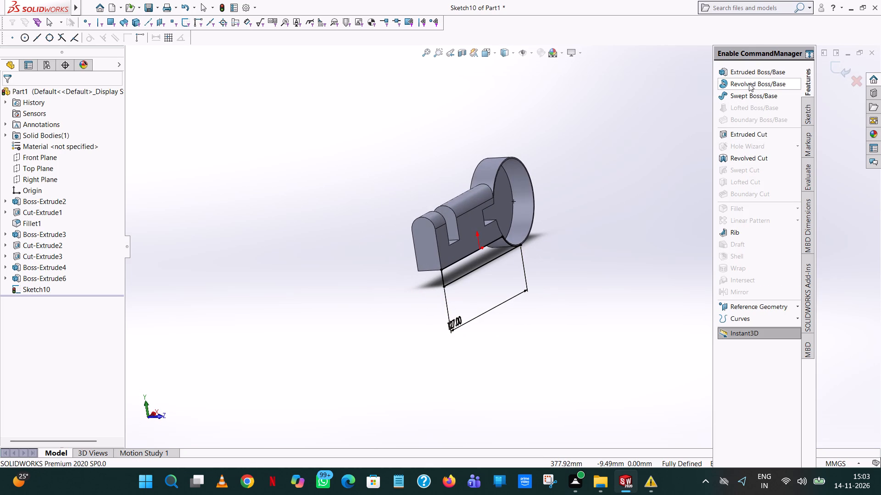
left_click(749, 73)
middle_click_drag(305, 274, 355, 252)
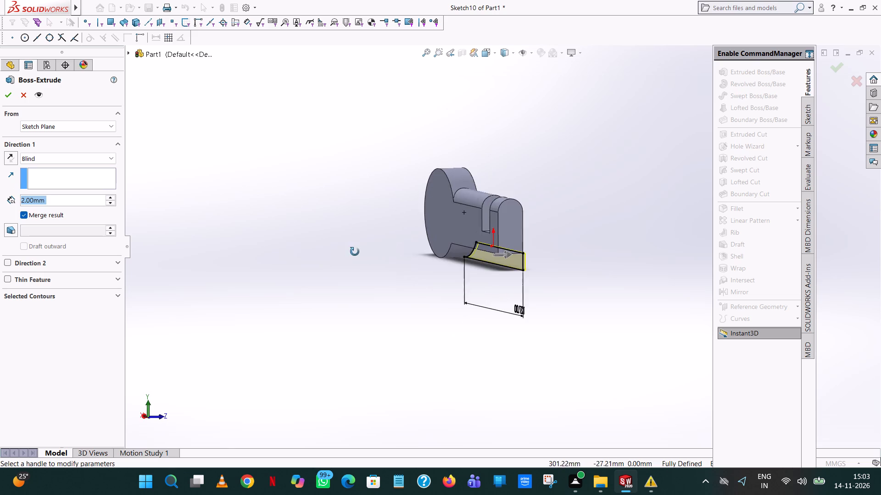
middle_click_drag(355, 252, 336, 253)
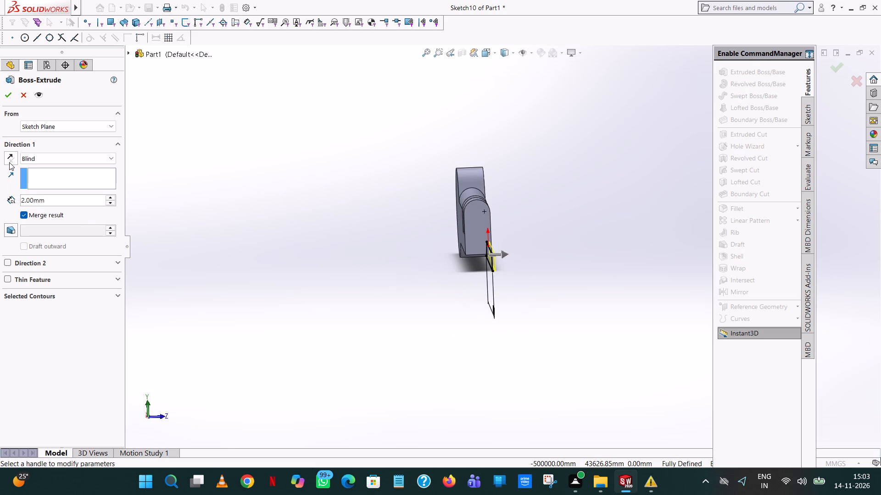
left_click(9, 161)
double_click(80, 205)
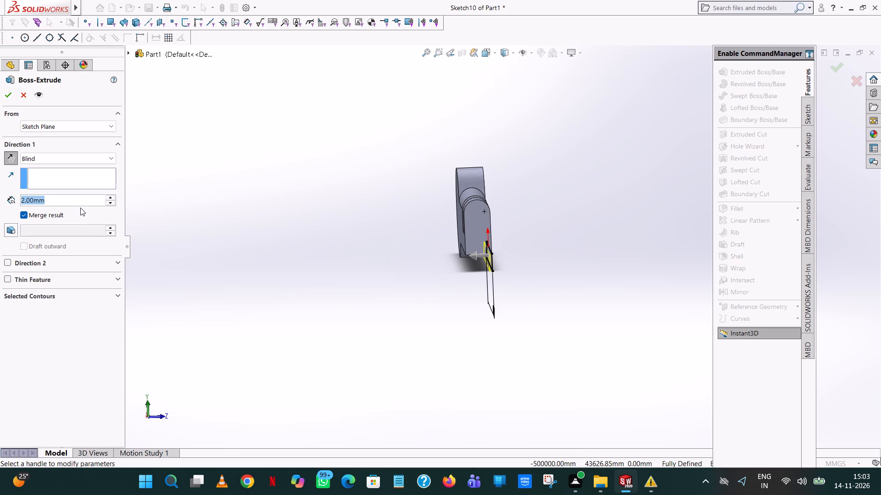
type("19")
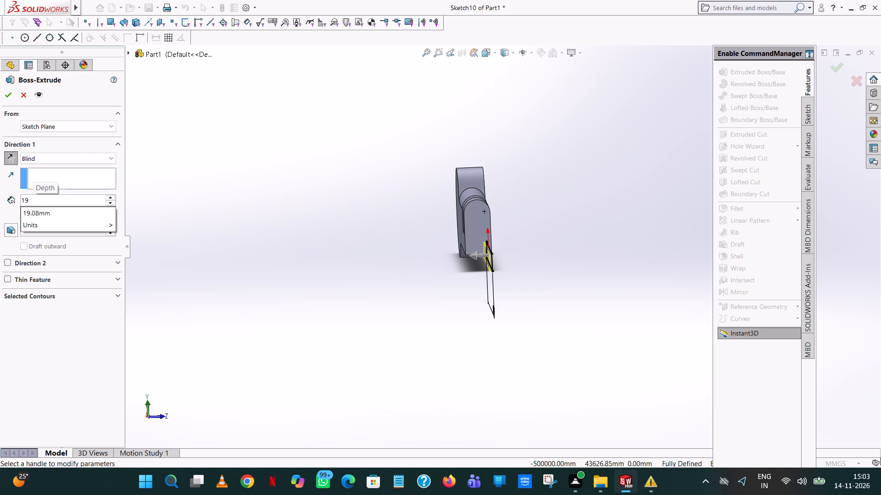
left_click(260, 201)
middle_click_drag(363, 231, 349, 215)
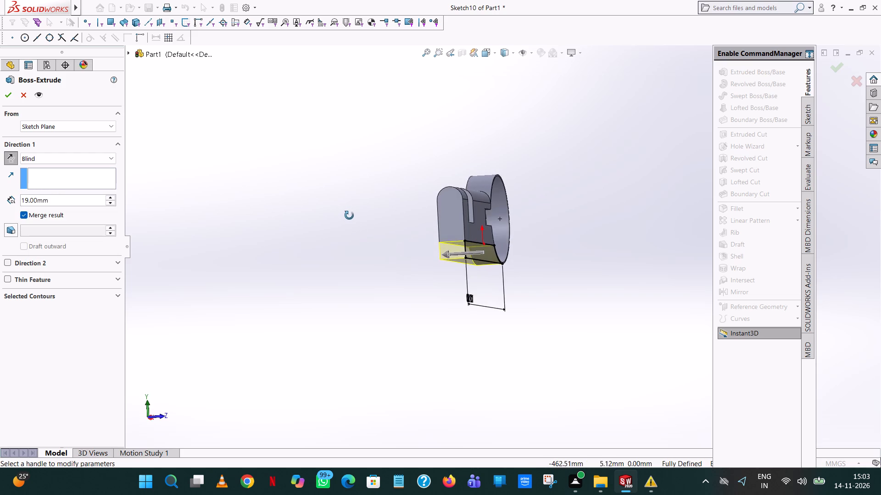
middle_click_drag(349, 215, 358, 230)
left_click(11, 97)
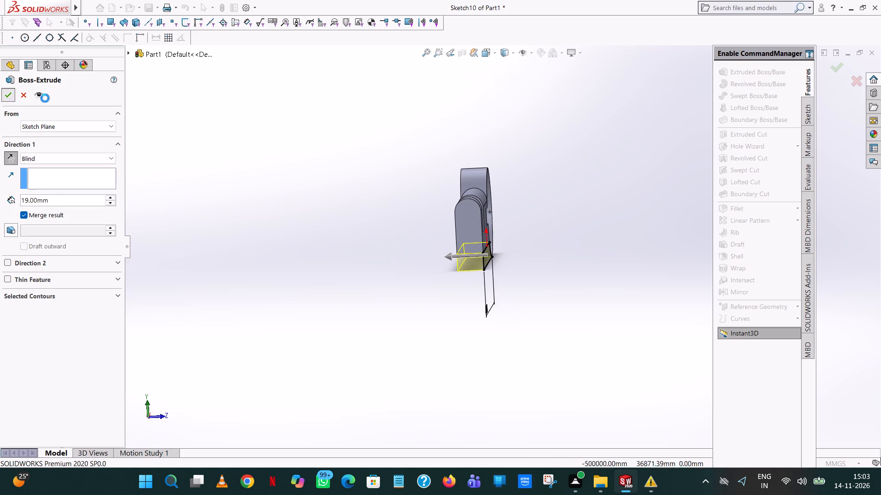
left_click(314, 165)
Inspect the bracket from the sides, top and underside, checking how the new lower extrusion meets the block and round boss.
scroll(315, 171, "up", 1)
middle_click_drag(313, 172, 179, 159)
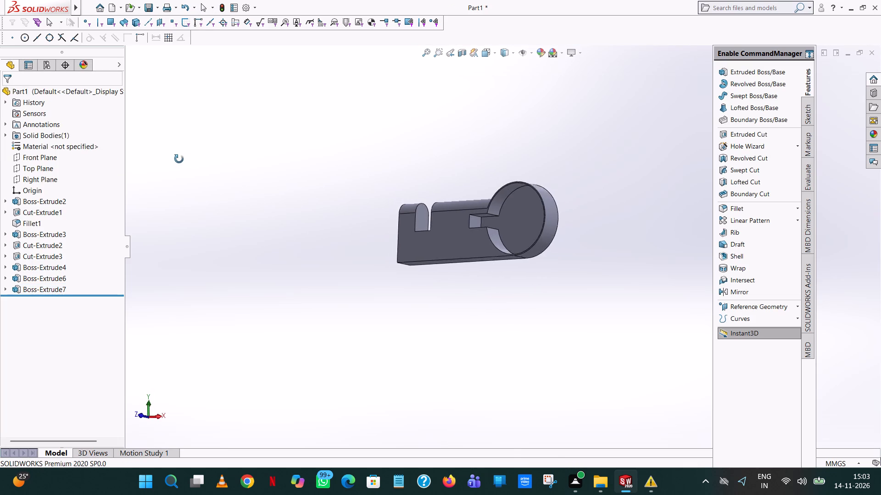
middle_click_drag(179, 159, 239, 204)
scroll(178, 159, "up", 1)
scroll(239, 204, "up", 1)
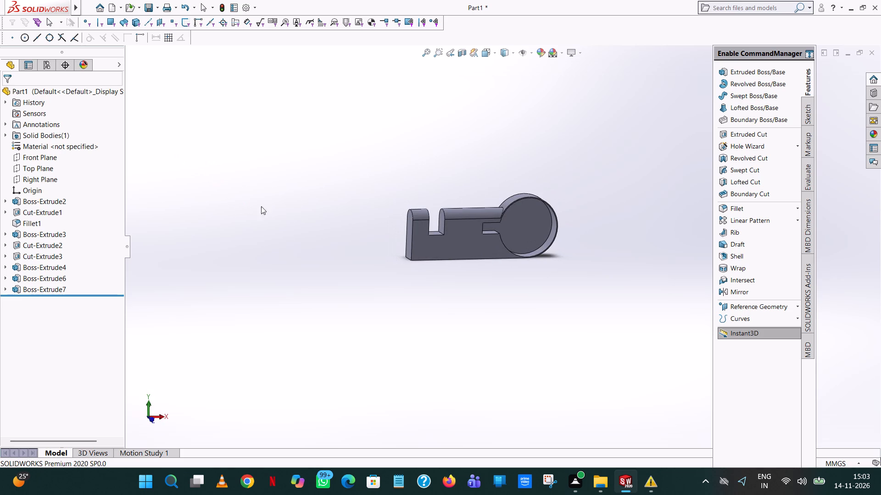
scroll(485, 251, "down", 1)
middle_click_drag(485, 251, 476, 201)
scroll(484, 249, "up", 1)
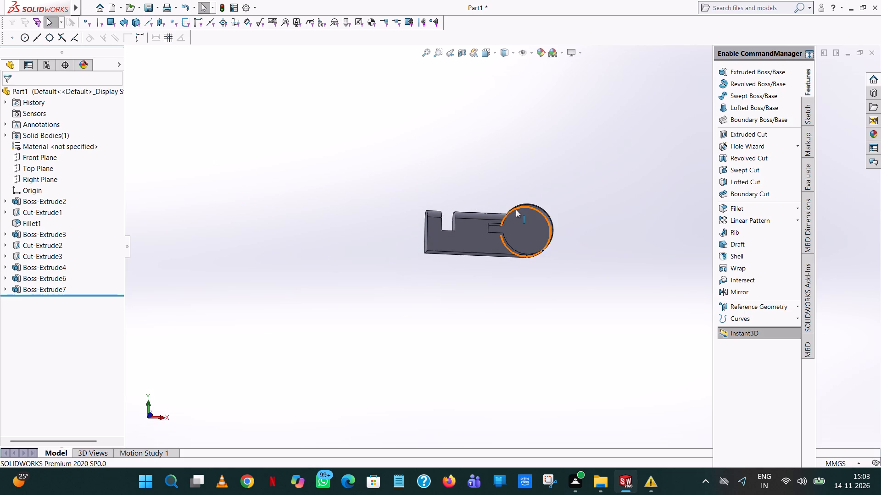
scroll(516, 210, "down", 9)
scroll(469, 335, "up", 6)
middle_click_drag(468, 337, 463, 358)
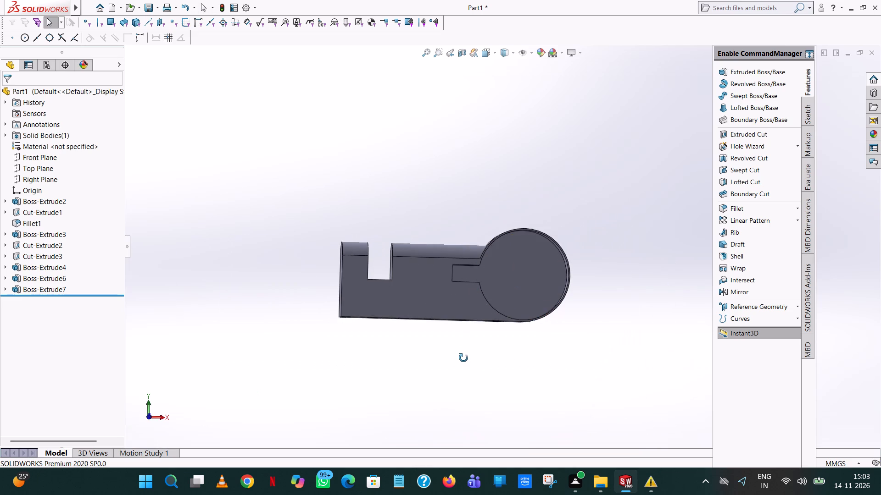
middle_click_drag(463, 358, 495, 494)
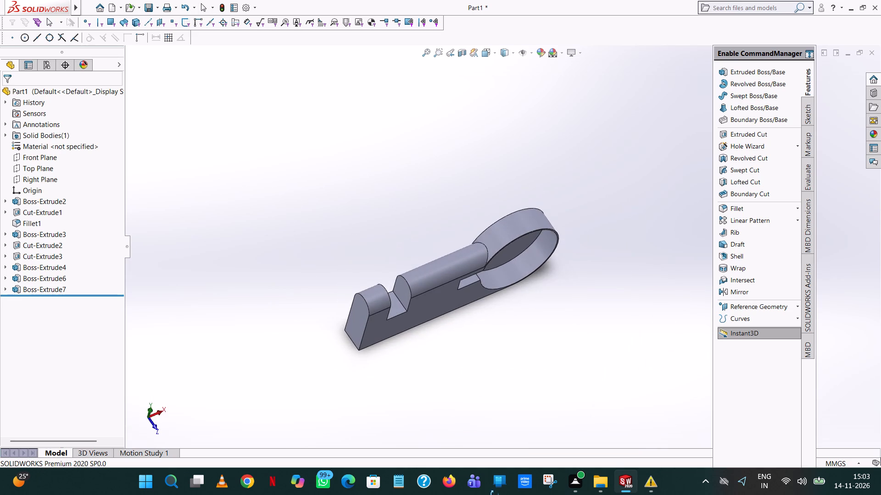
middle_click_drag(495, 494, 562, 195)
scroll(562, 195, "up", 1)
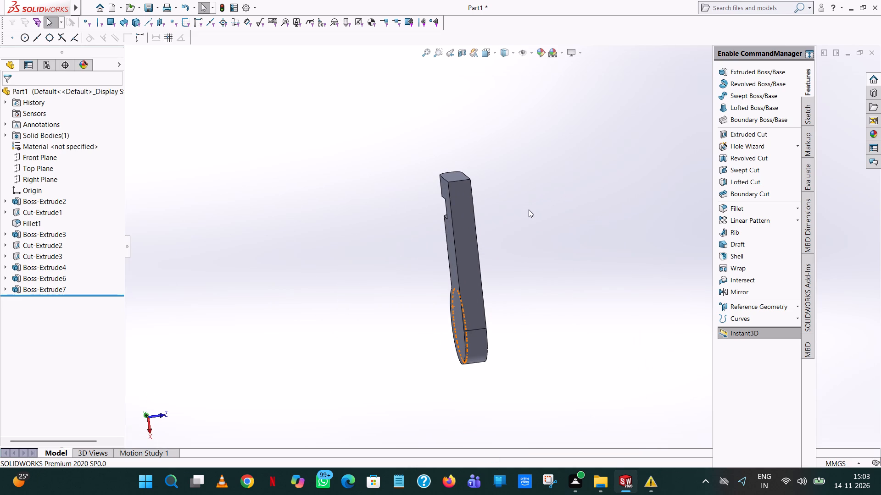
middle_click_drag(534, 230, 538, 247)
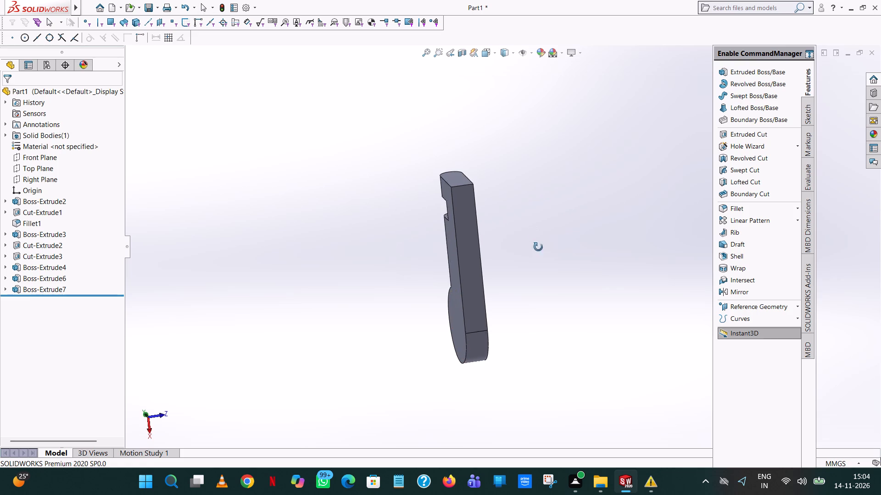
Examine the bracket from the underside, end and front, checking the flat base against the round boss and slots.
middle_click_drag(538, 247, 594, 480)
scroll(594, 480, "up", 1)
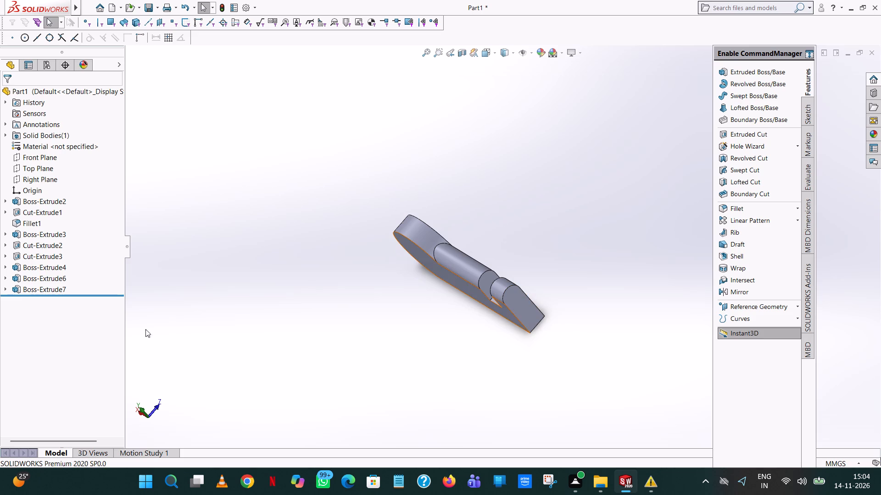
scroll(257, 392, "up", 1)
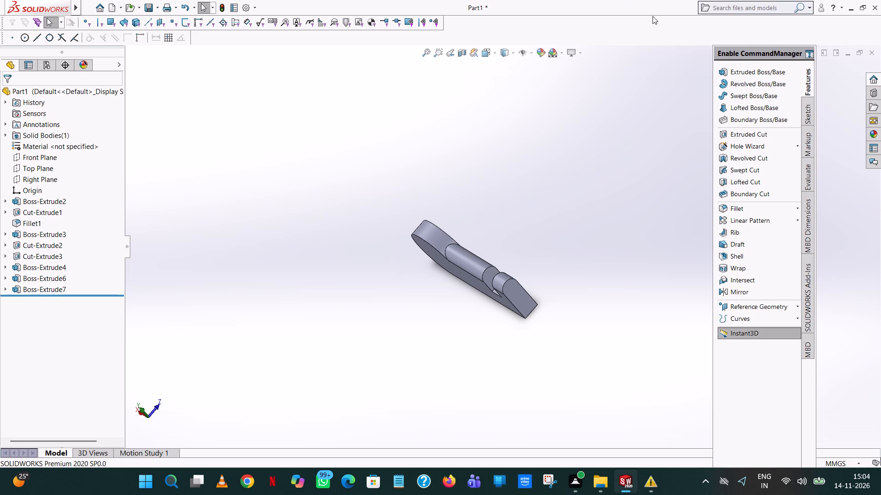
scroll(513, 144, "up", 1)
scroll(508, 338, "up", 1)
middle_click_drag(516, 314, 494, 172)
scroll(586, 167, "up", 1)
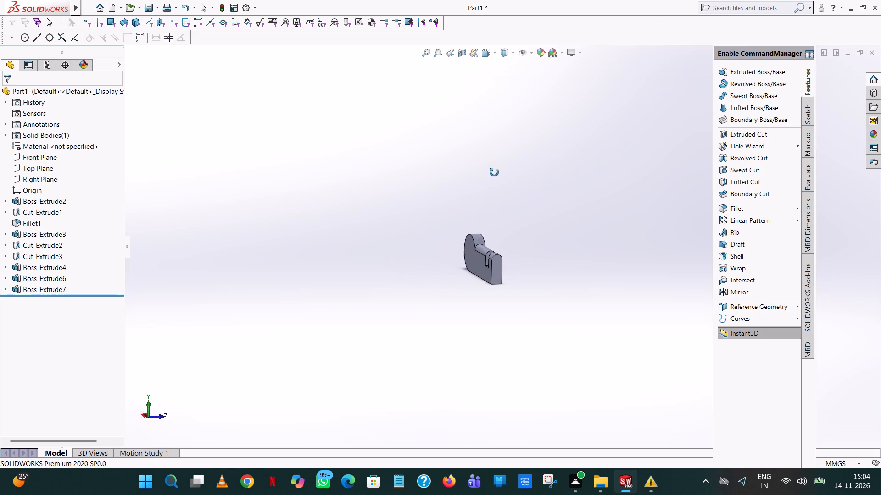
middle_click_drag(494, 172, 492, 169)
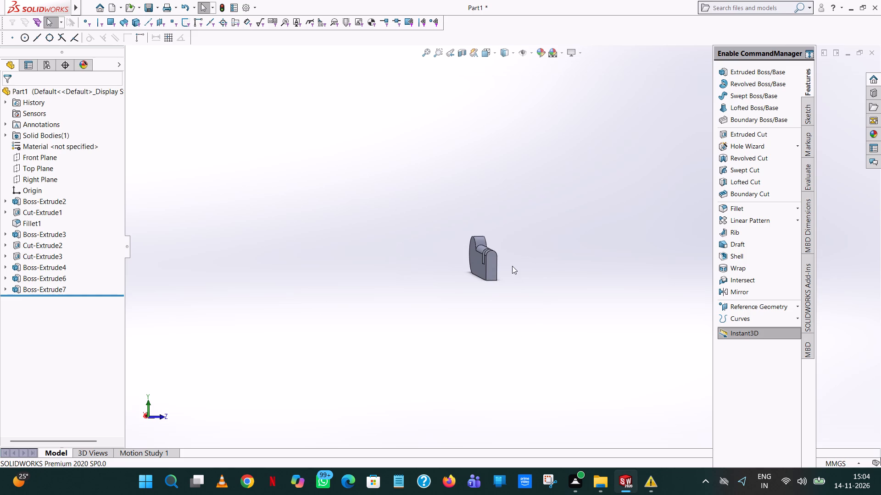
scroll(512, 265, "down", 5)
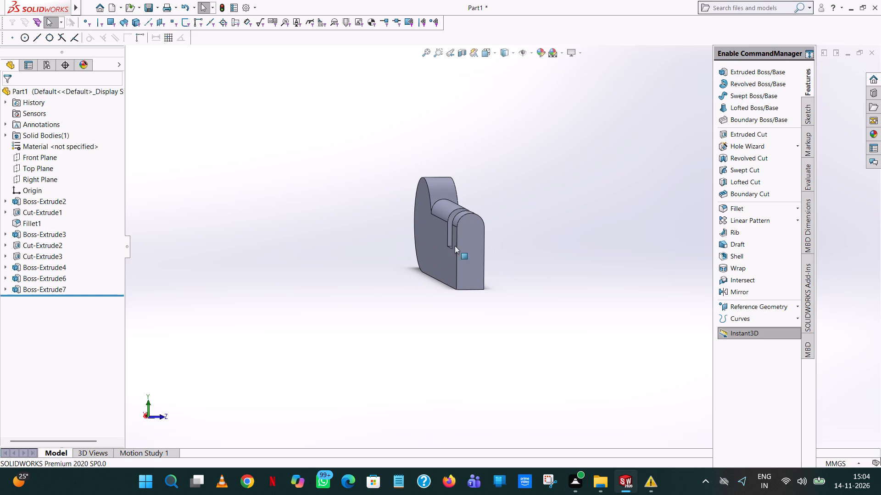
scroll(477, 247, "down", 7)
scroll(481, 251, "up", 5)
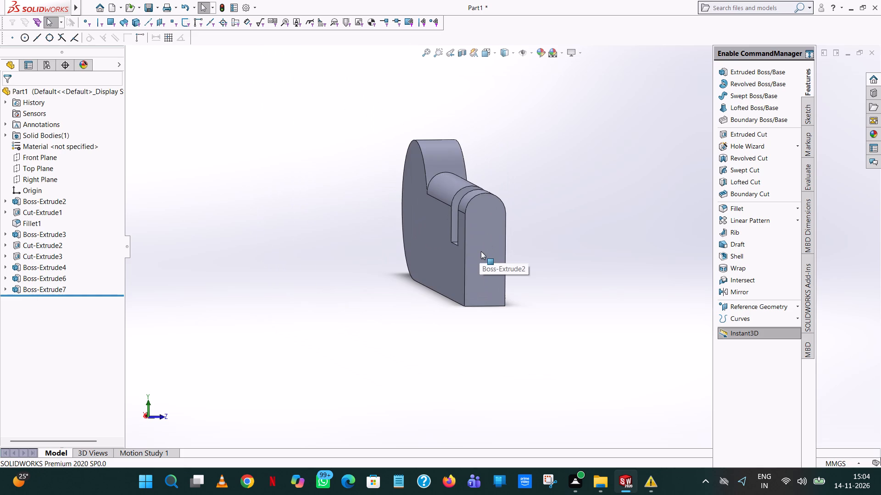
scroll(528, 251, "up", 1)
middle_click_drag(528, 251, 527, 252)
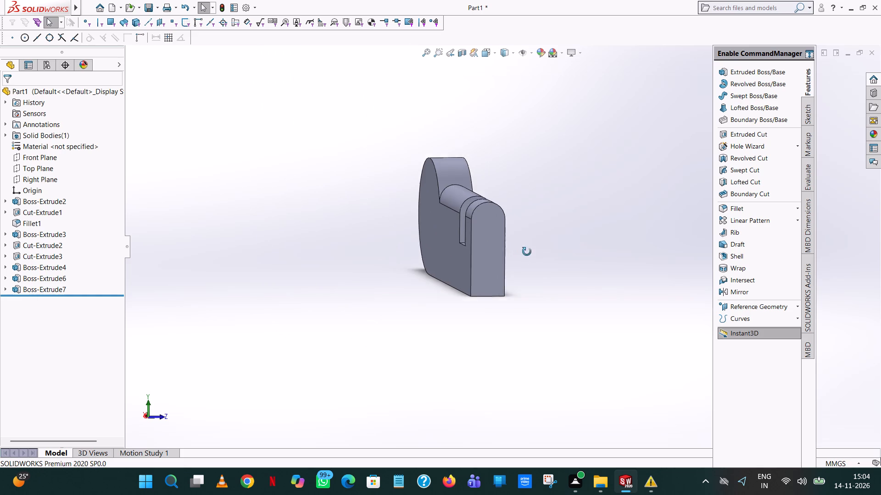
middle_click_drag(527, 252, 500, 260)
scroll(500, 260, "up", 2)
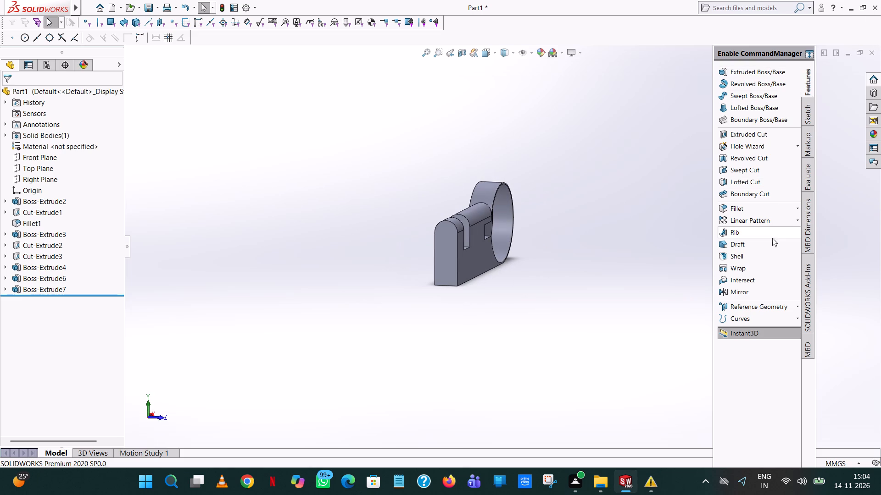
Create a reference plane offset 12 mm from the bracket's flat bottom face, flipped upward into the body.
left_click(772, 307)
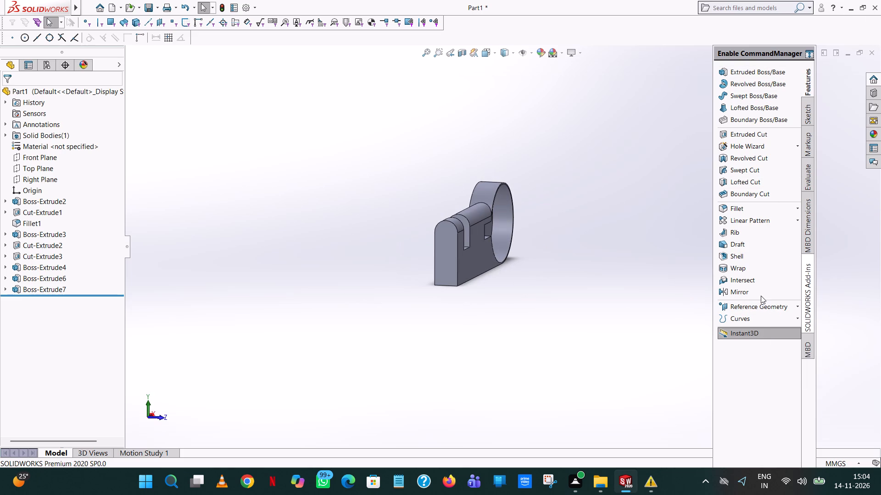
left_click(753, 313)
left_click(752, 305)
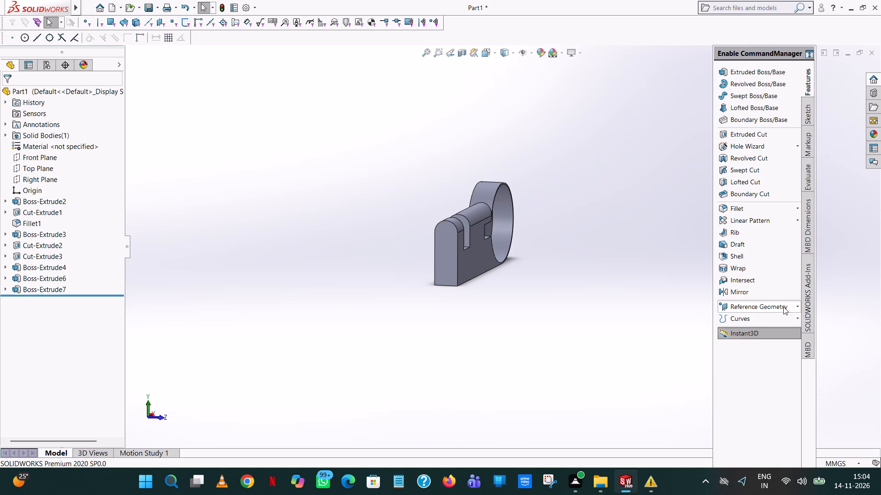
left_click(790, 308)
left_click(799, 308)
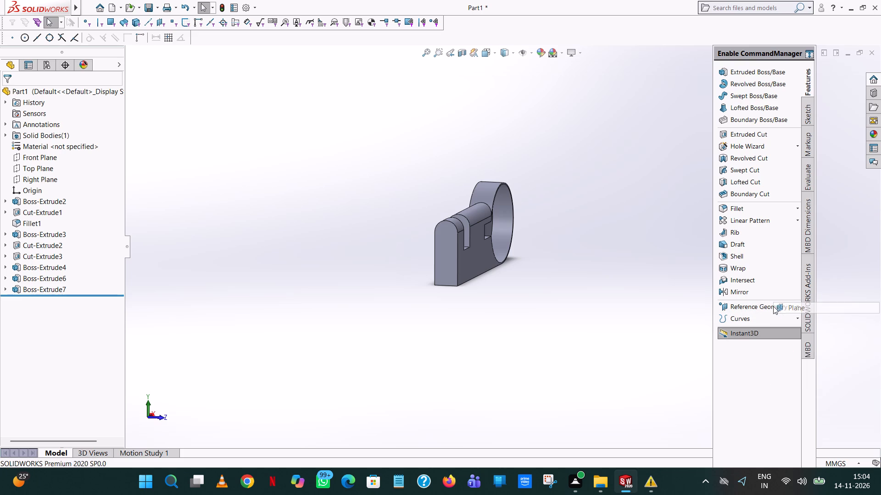
middle_click_drag(566, 284, 541, 97)
left_click(431, 176)
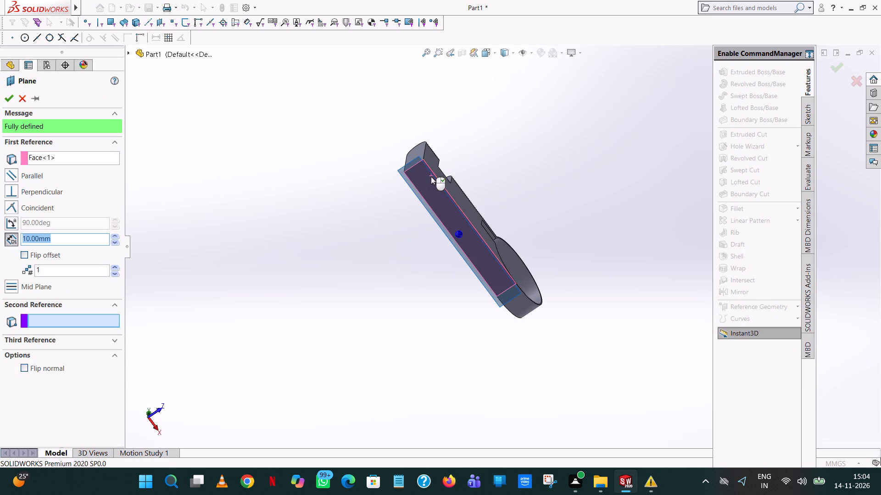
middle_click_drag(480, 162, 519, 330)
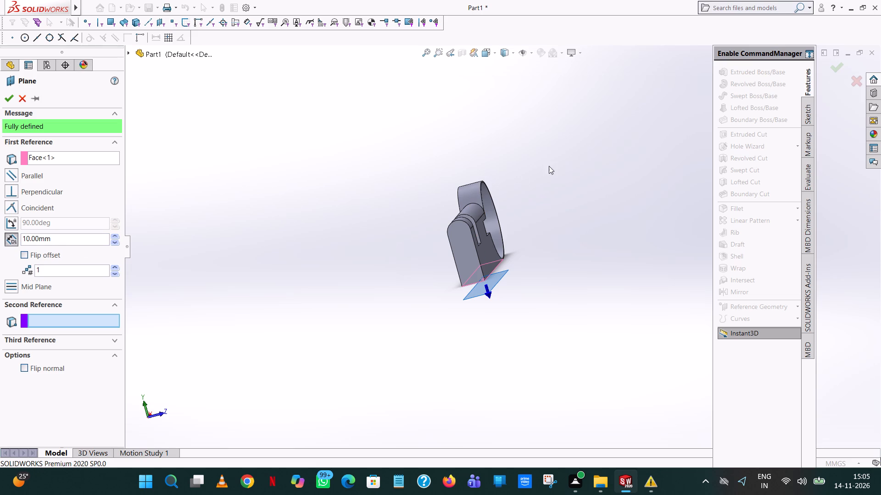
left_click(27, 257)
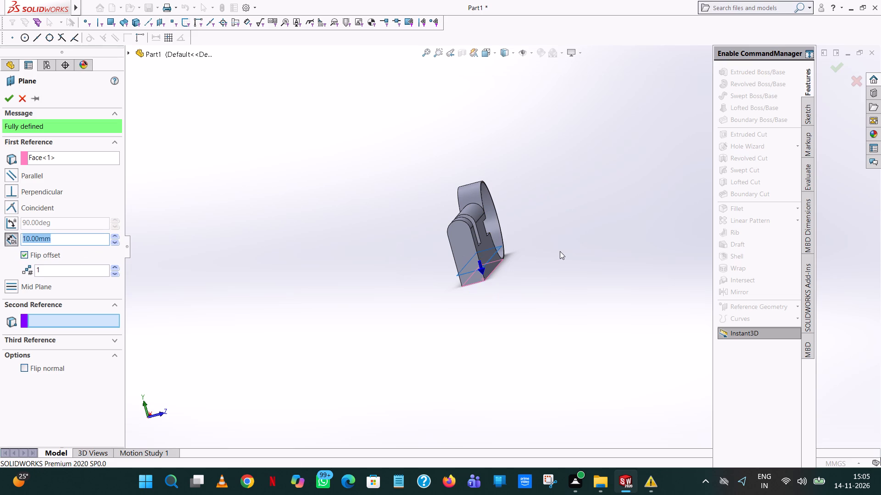
scroll(558, 251, "up", 1)
middle_click_drag(558, 251, 542, 256)
scroll(502, 253, "down", 7)
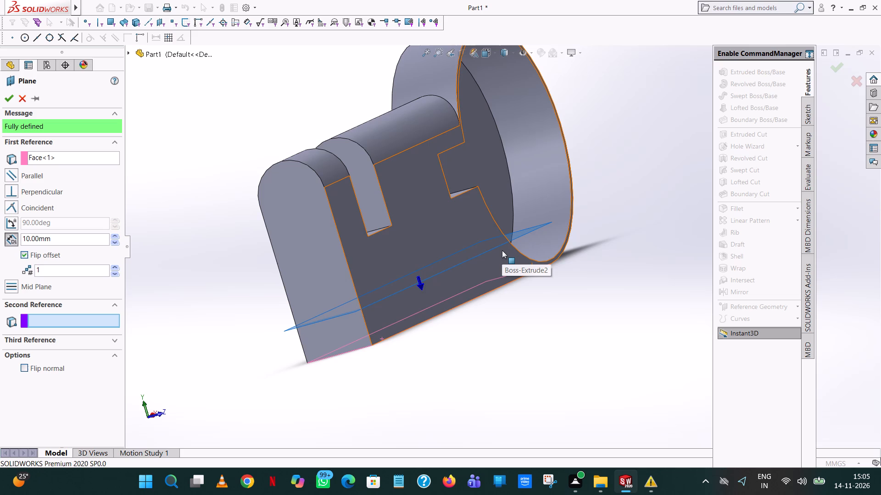
middle_click_drag(502, 250, 468, 294)
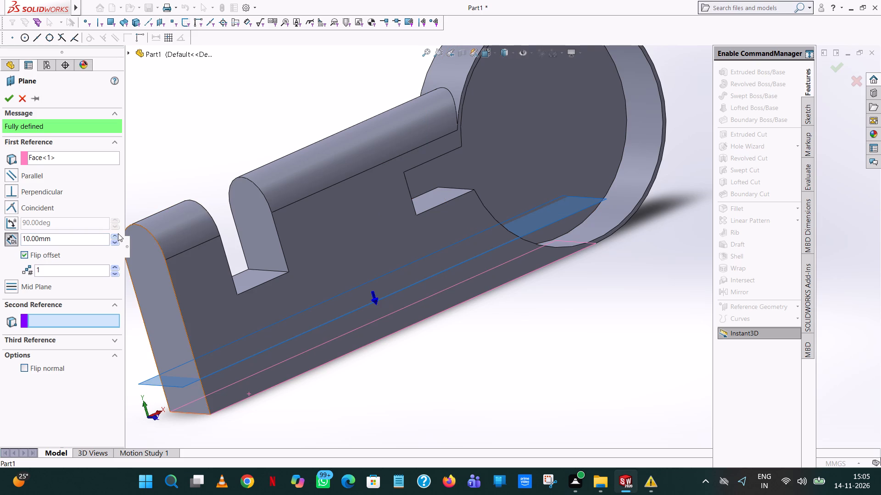
left_click(94, 246)
double_click(92, 242)
type("12")
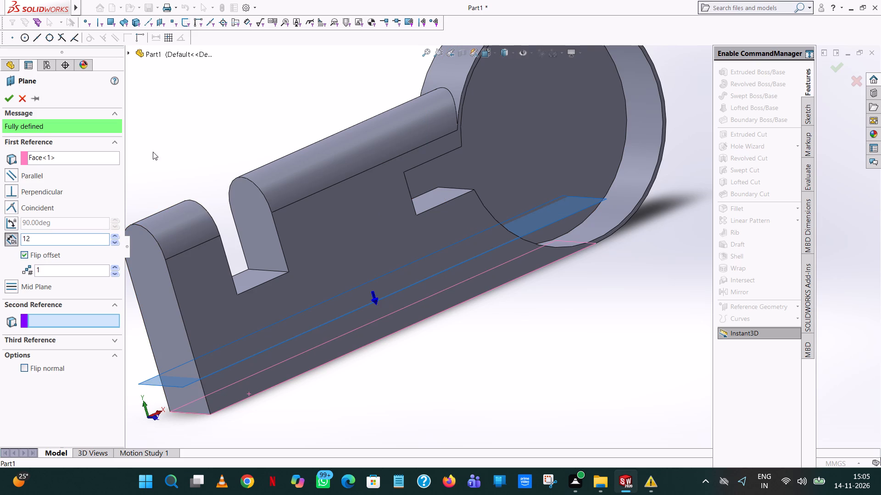
left_click(265, 114)
middle_click_drag(262, 125, 233, 119)
left_click(6, 101)
left_click(224, 118)
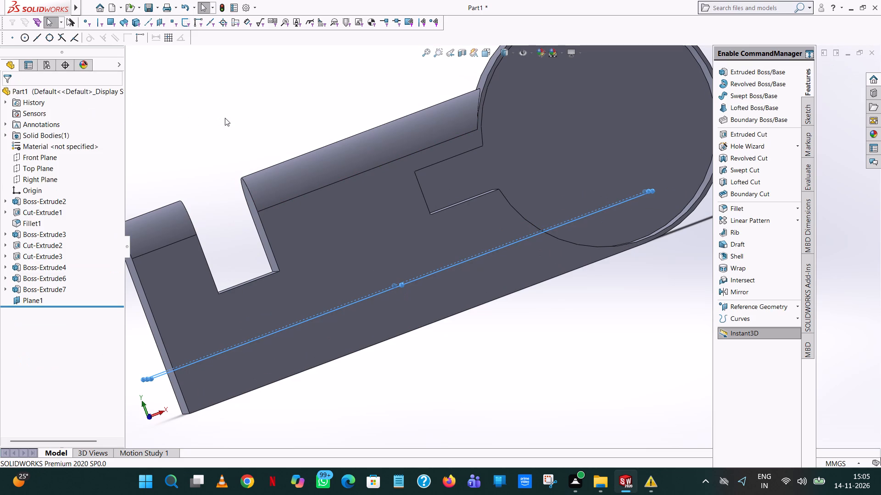
Start a new sketch on the reference plane above the bottom face.
middle_click_drag(225, 118, 276, 193)
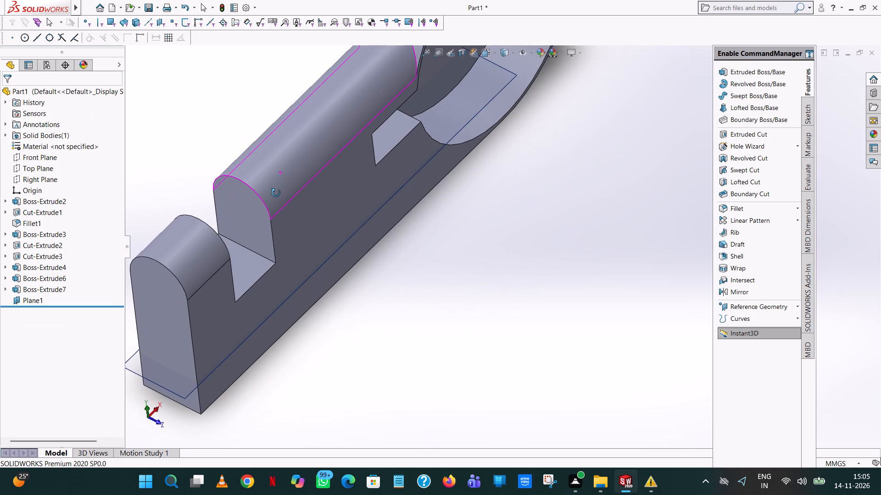
middle_click_drag(276, 193, 251, 119)
scroll(251, 119, "up", 1)
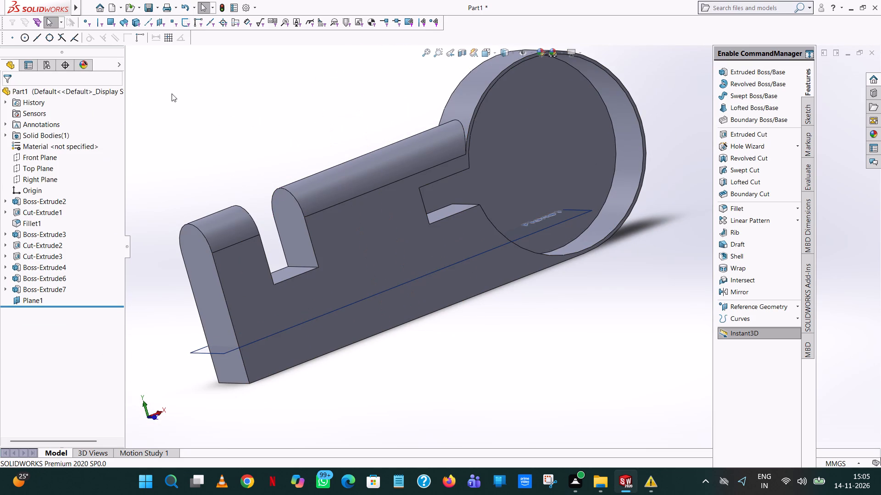
left_click(15, 297)
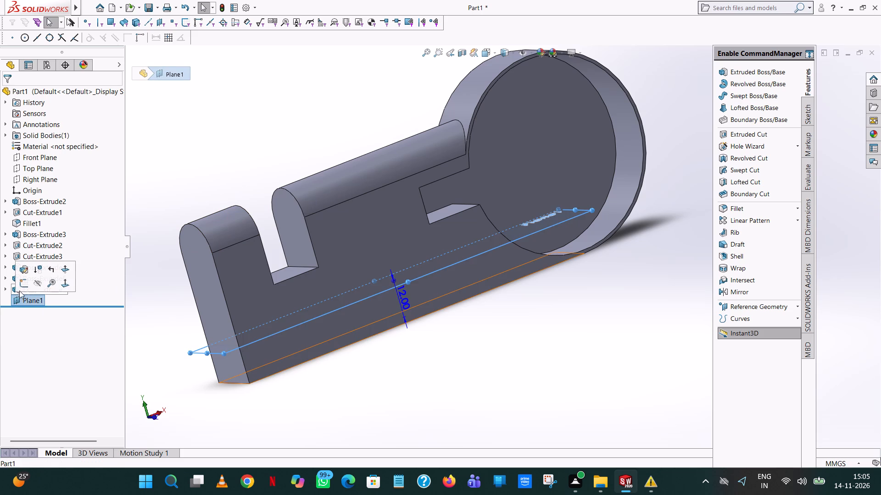
left_click(20, 286)
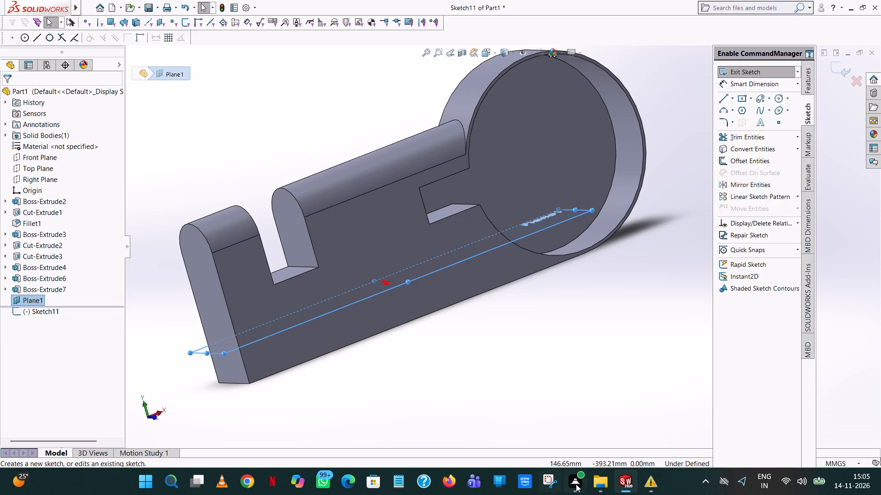
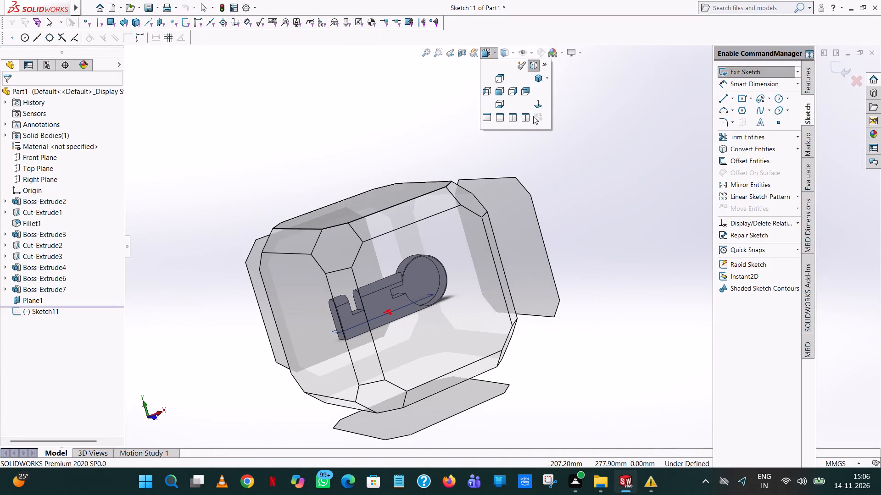
Orient the view normal to the plane of the open sketch.
left_click(538, 104)
scroll(415, 237, "up", 4)
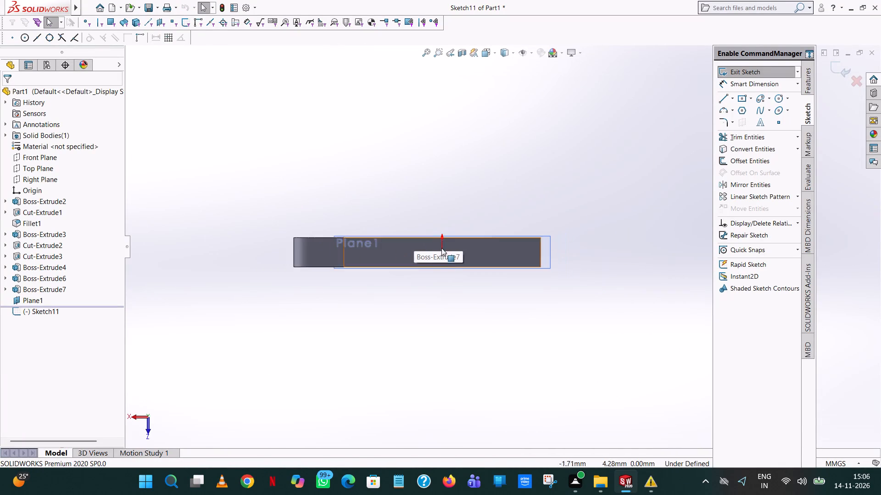
scroll(443, 255, "down", 3)
middle_click_drag(443, 256, 443, 268)
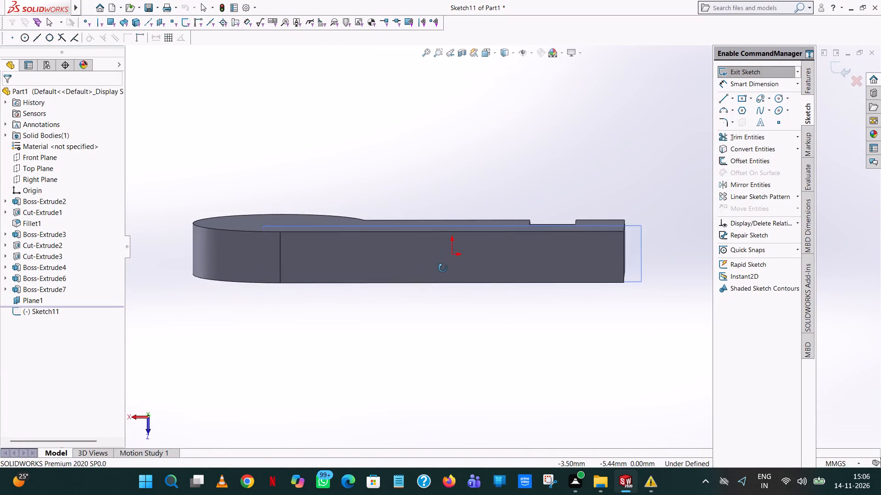
middle_click_drag(443, 268, 444, 267)
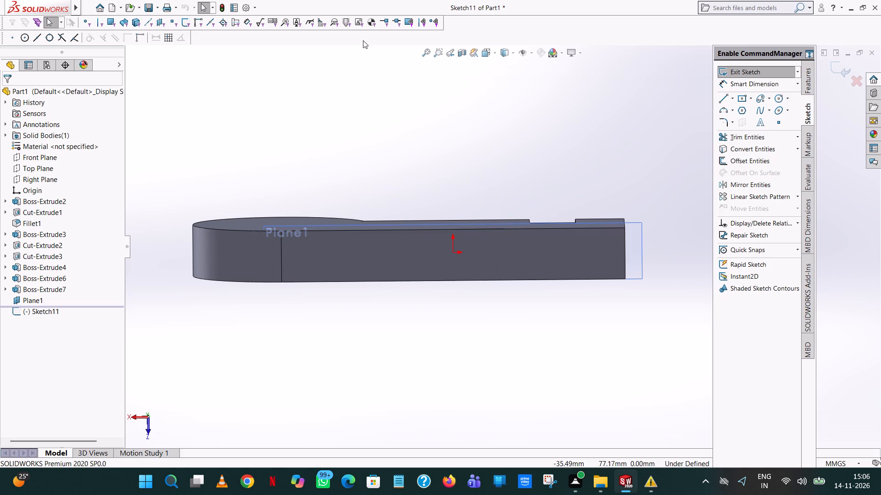
left_click(496, 52)
left_click(535, 108)
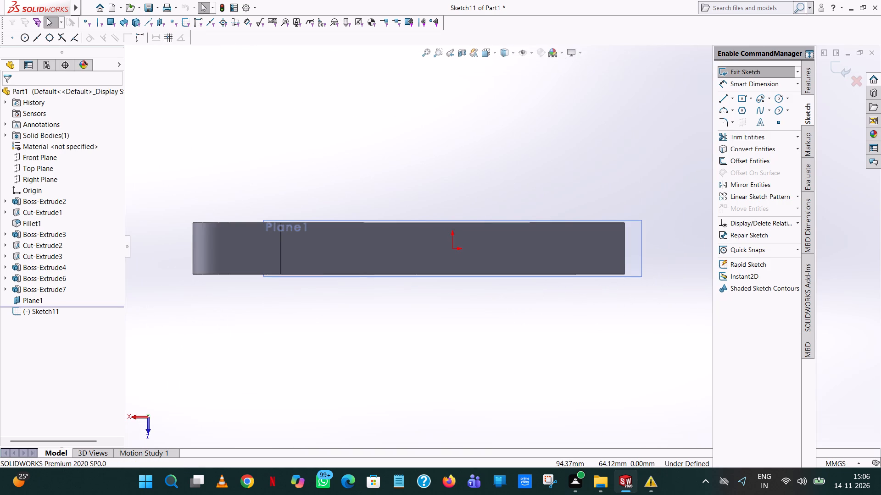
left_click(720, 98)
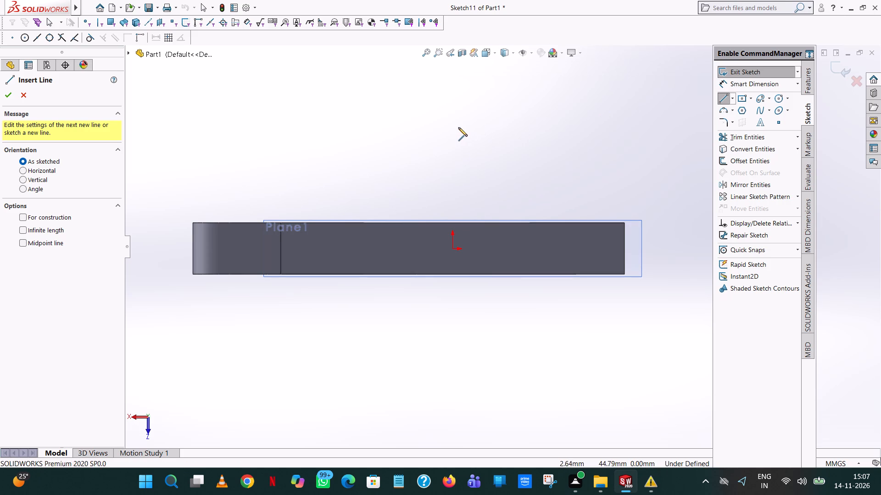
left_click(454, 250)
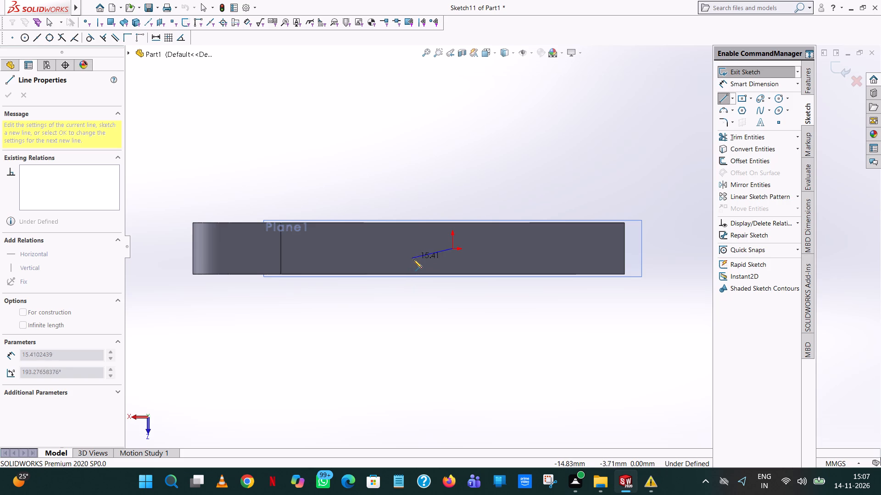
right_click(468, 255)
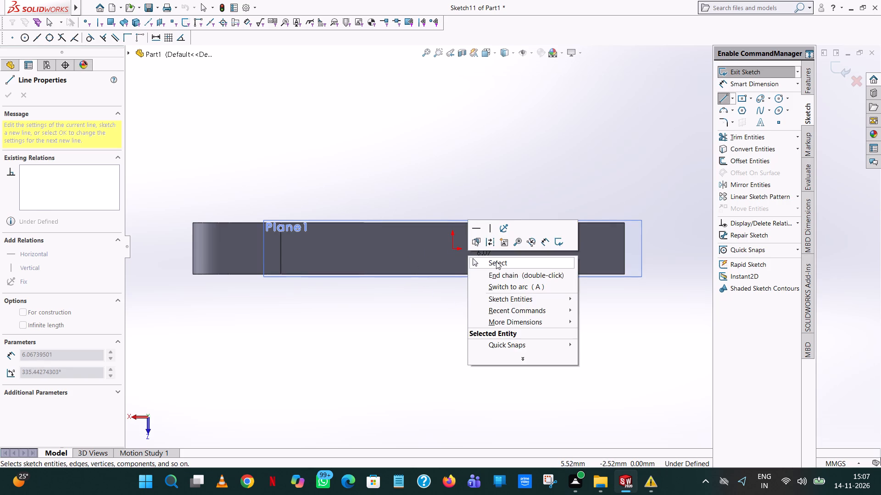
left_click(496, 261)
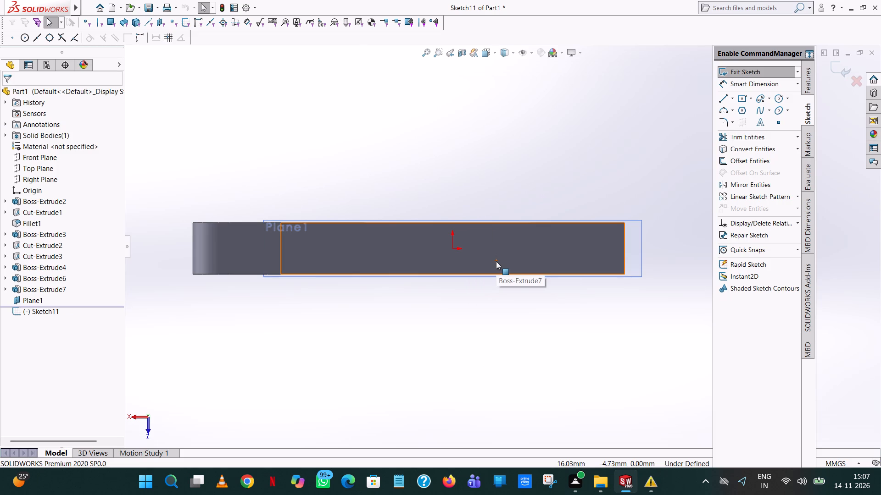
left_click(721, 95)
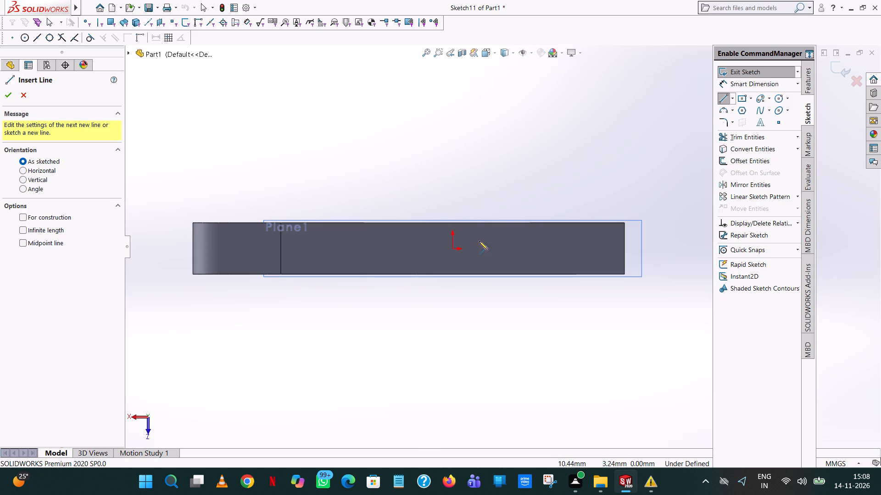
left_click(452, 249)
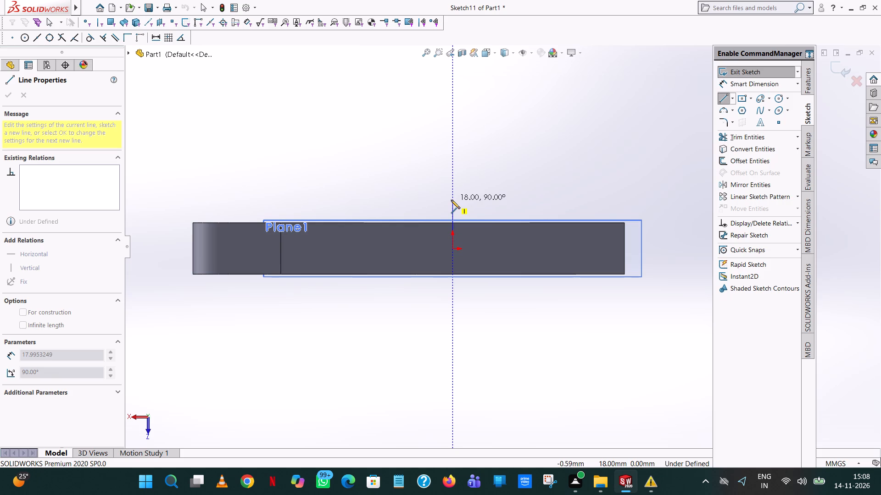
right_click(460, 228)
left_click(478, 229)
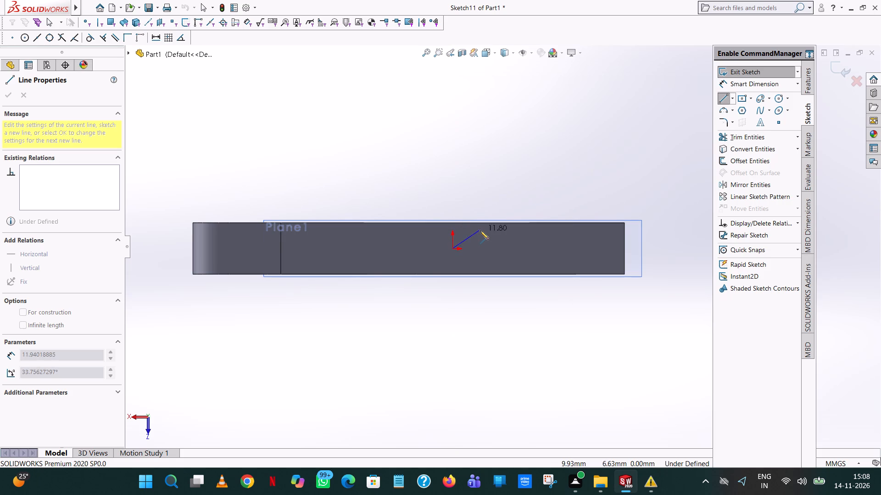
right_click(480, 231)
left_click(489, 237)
Draw a 17 mm vertical line upward from the block's upper edge, directly above the origin.
left_click(725, 96)
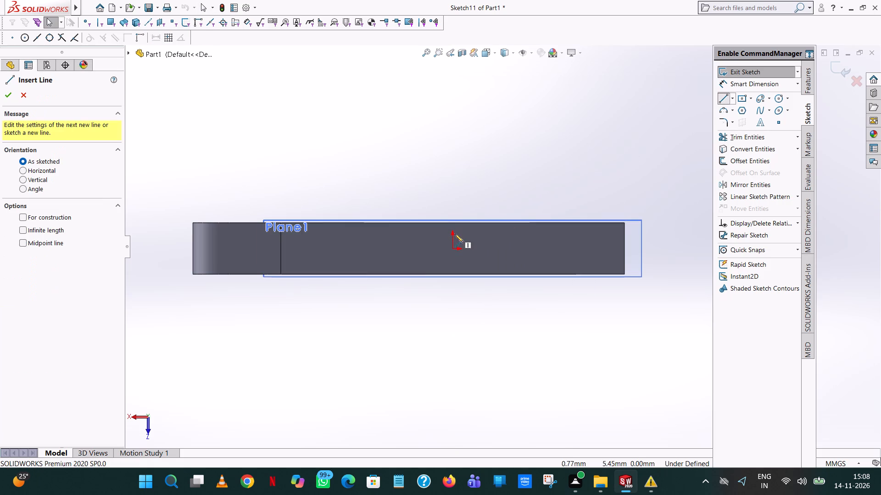
left_click(453, 222)
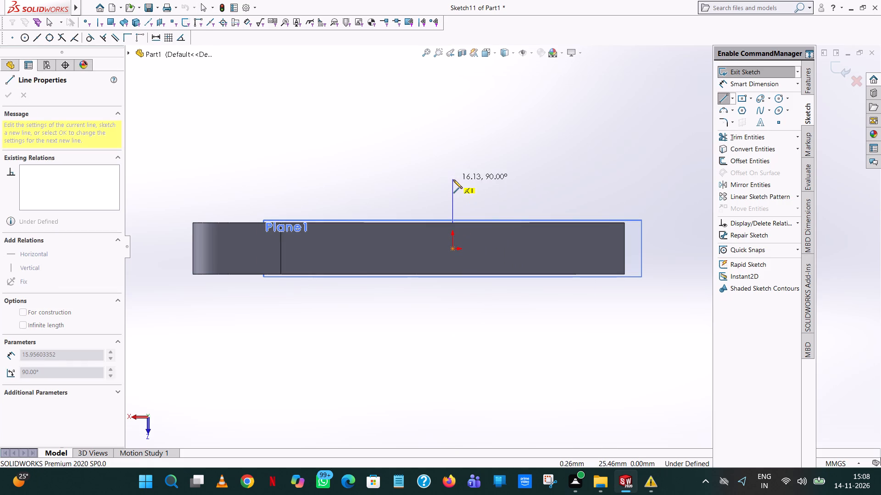
left_click(453, 183)
type("17")
key("Return")
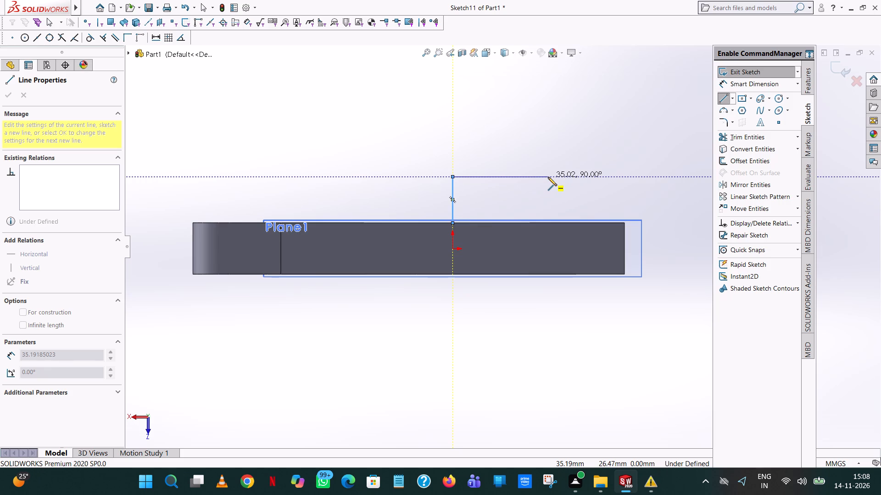
Draw a horizontal line of length 64/2 mm from the vertical line's upper end toward the part's rounded end.
left_click(311, 174)
type("64/2")
key("Return")
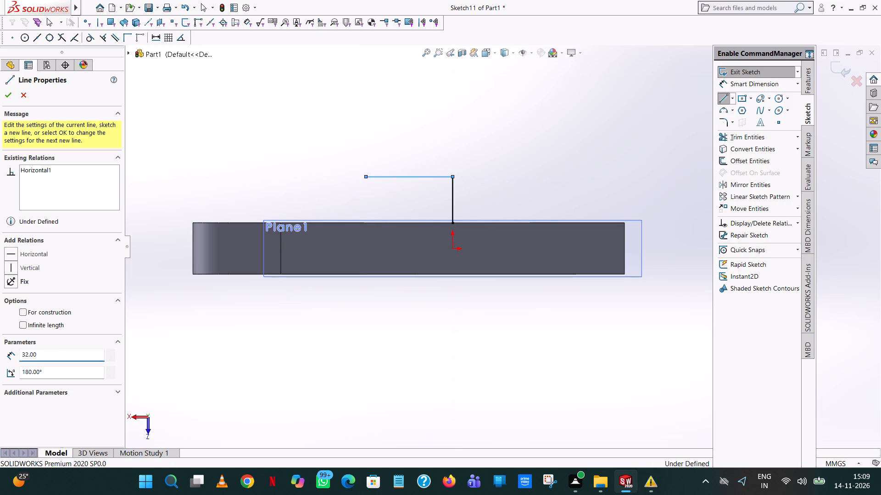
right_click(311, 174)
left_click(338, 184)
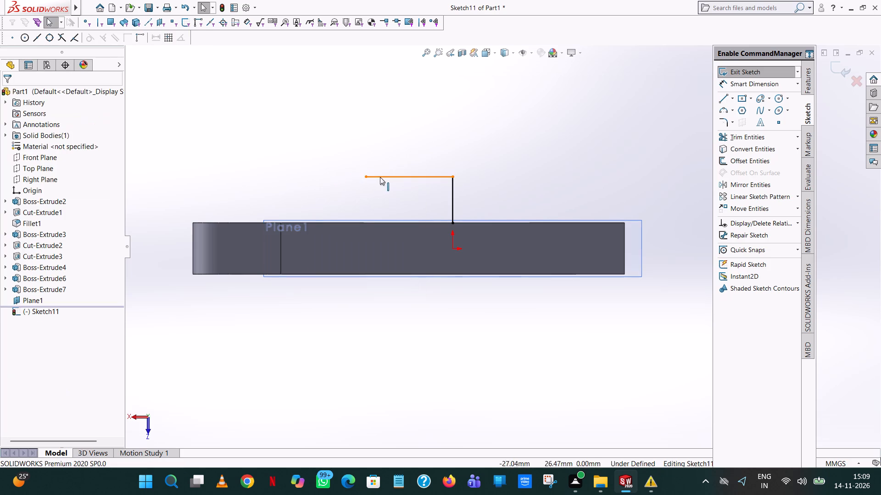
Set the horizontal line's length to 32.50 mm.
left_click(379, 177)
left_click(62, 315)
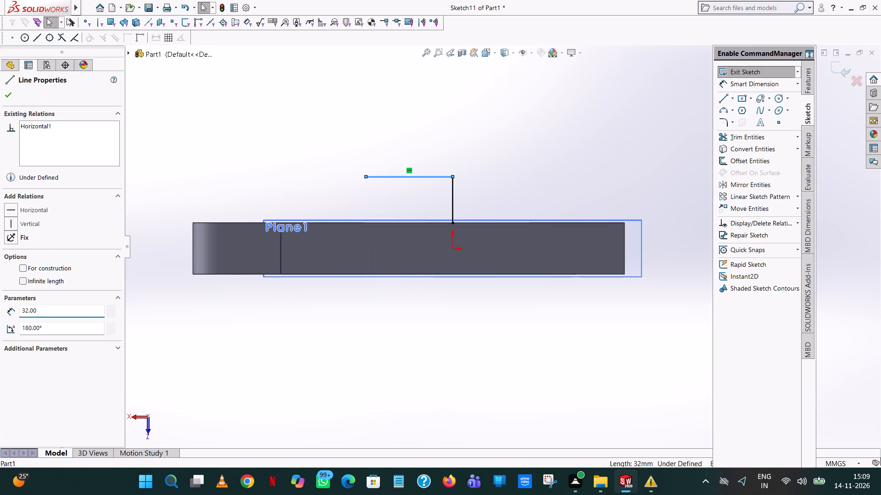
type(".50")
key("Return")
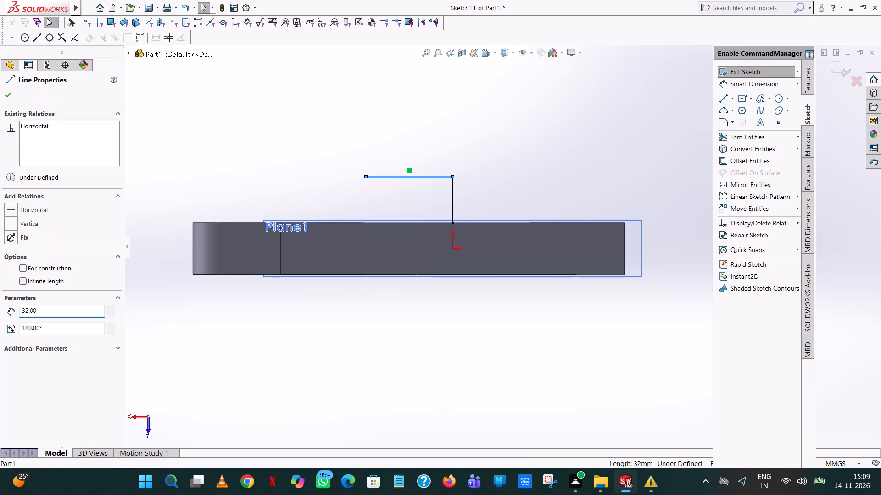
left_click(62, 315)
type(".50")
key("Return")
left_click(360, 67)
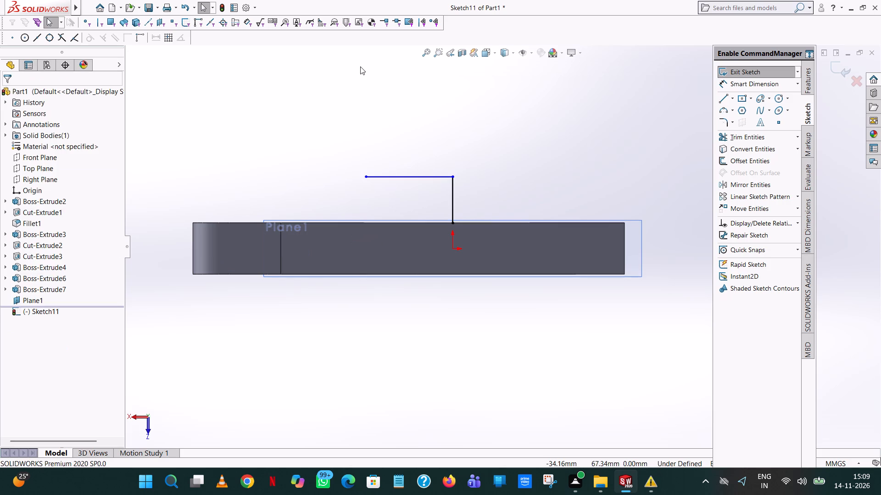
left_click(412, 176)
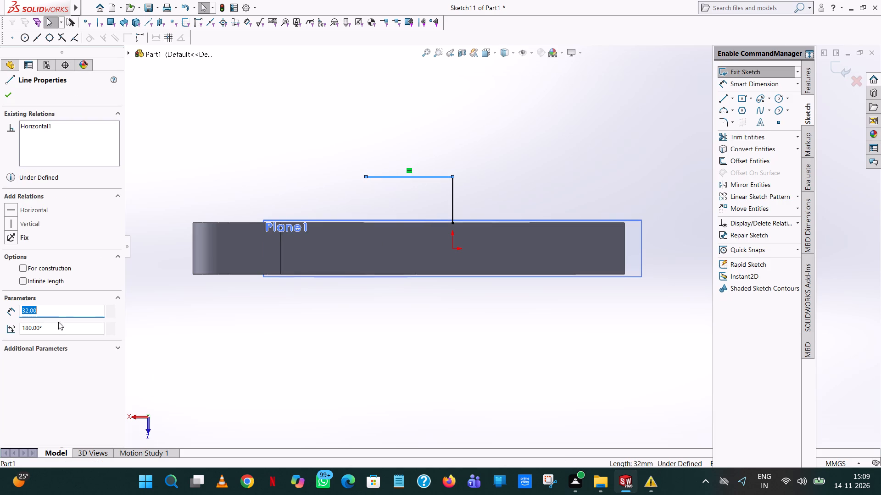
type("32.50")
key("Return")
left_click(465, 92)
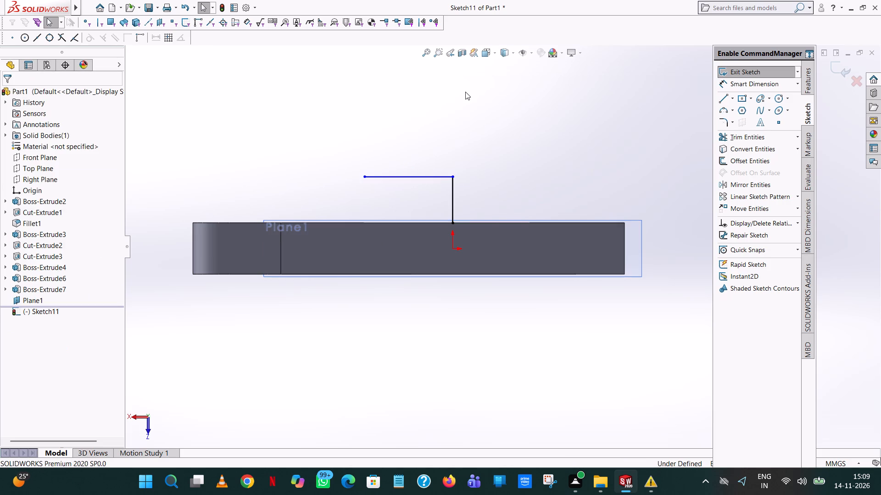
Draw a second horizontal line, 32.50 mm long, from the vertical line's upper end in the opposite direction.
left_click(722, 100)
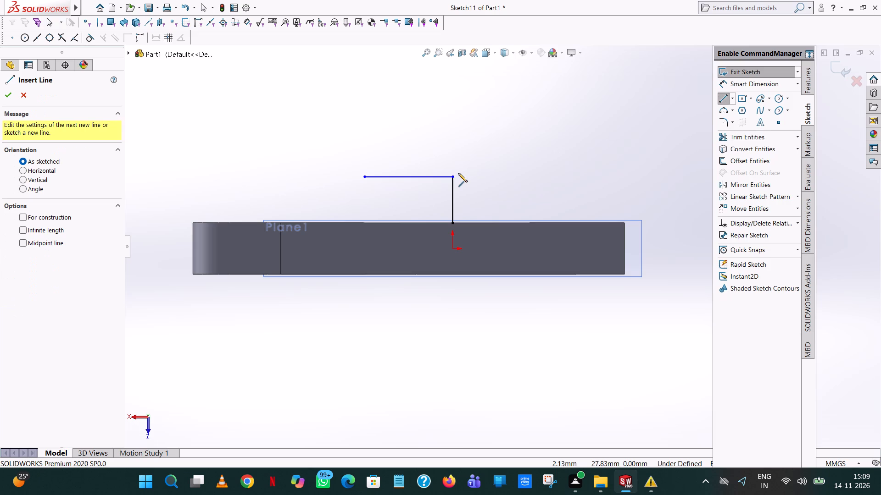
left_click(452, 177)
left_click(518, 177)
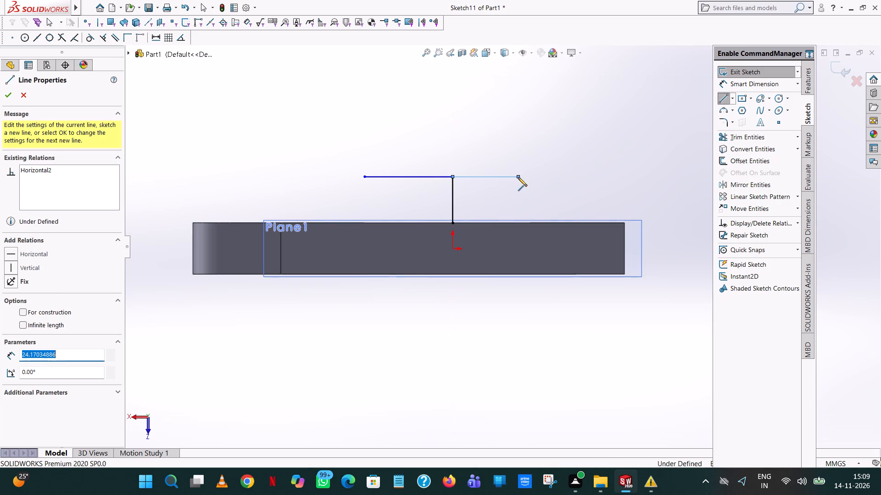
type("32.50")
key("Return")
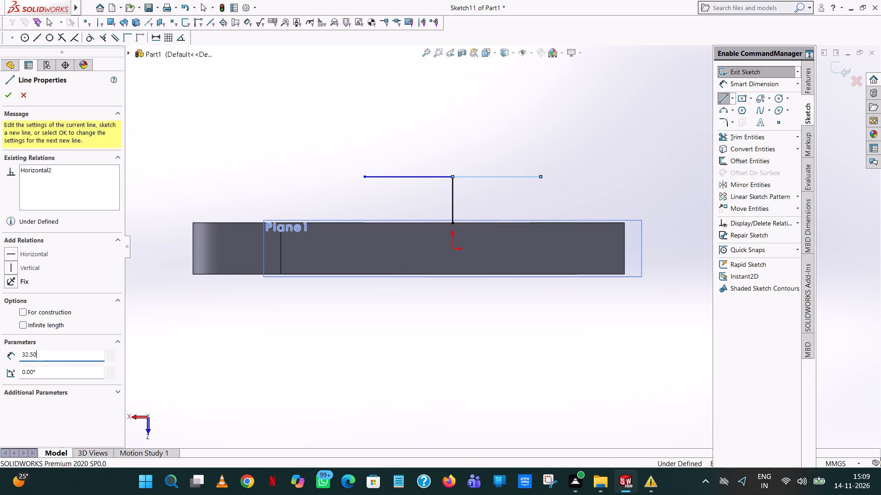
right_click(382, 115)
left_click(395, 119)
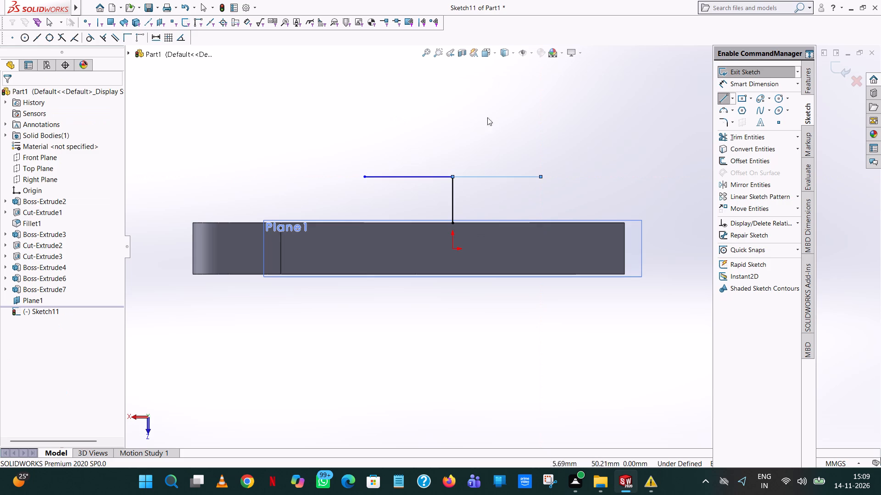
left_click(566, 138)
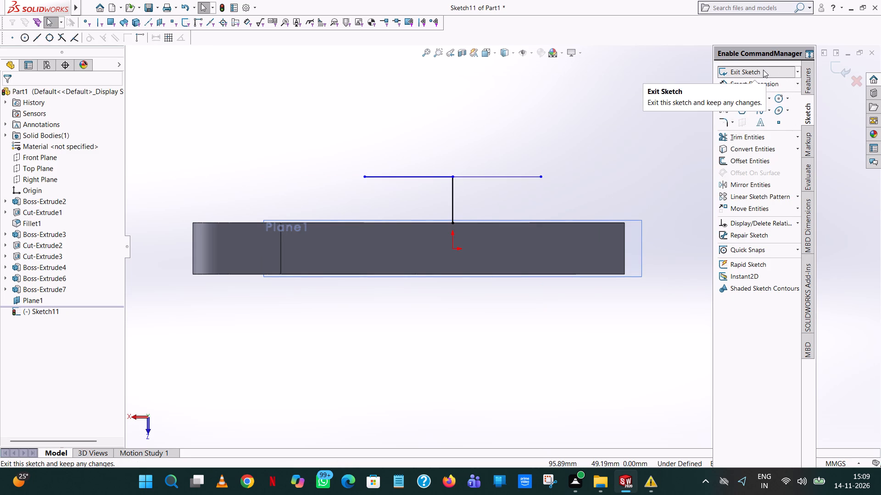
Sketch two circles of 10 mm radius, one centred on each outer end of the horizontal lines.
left_click(778, 97)
left_click(364, 179)
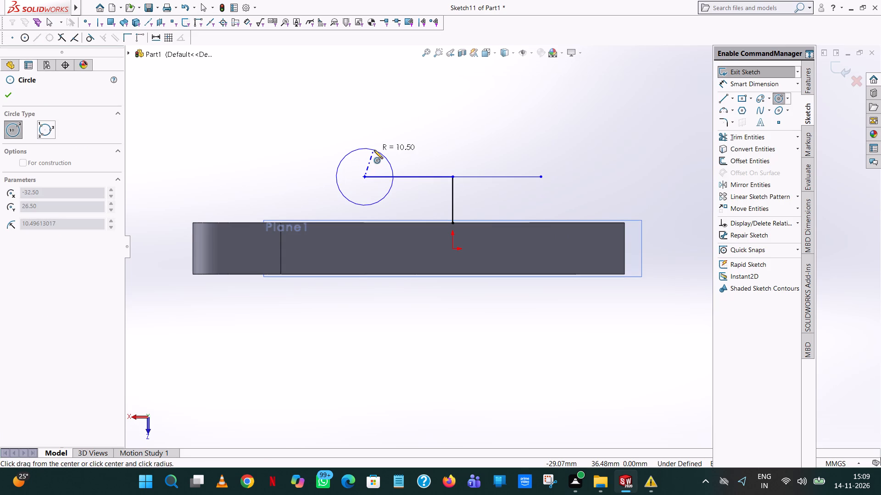
left_click(374, 150)
type("10")
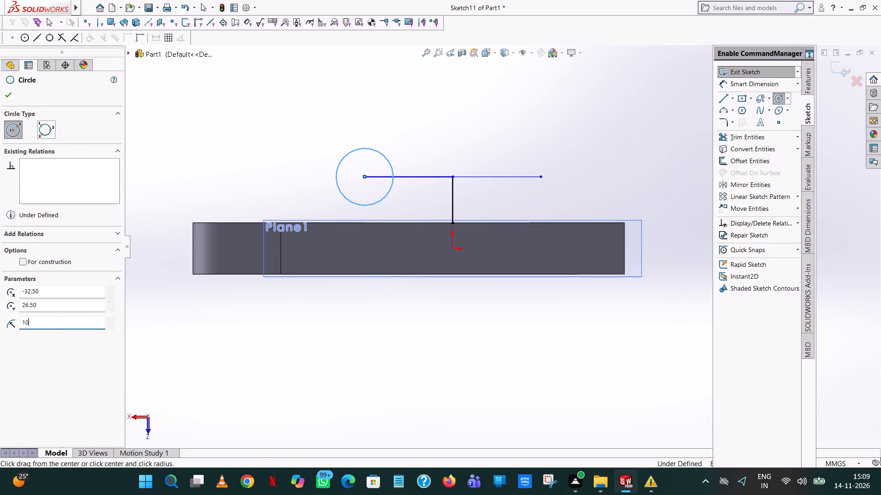
key("Return")
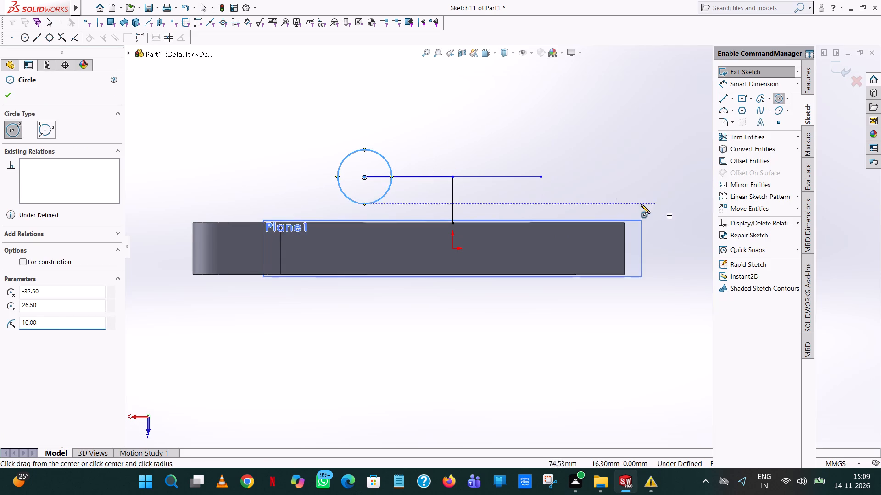
left_click(541, 177)
left_click(566, 168)
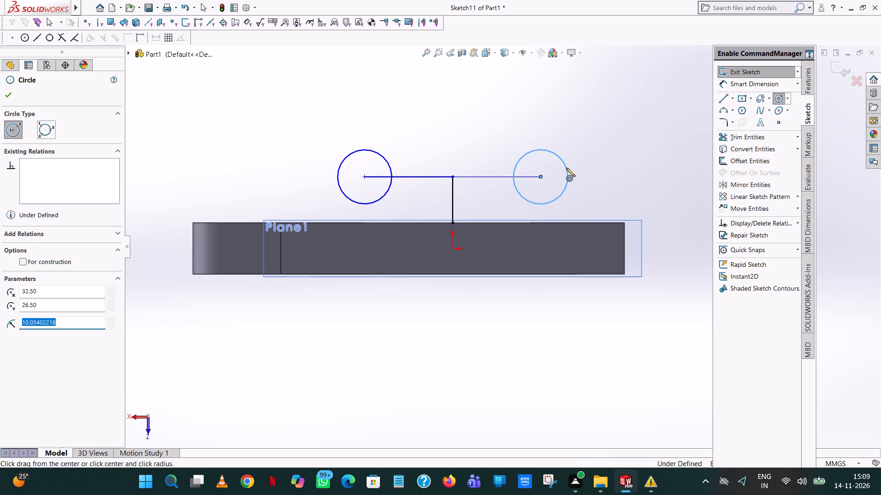
type("10")
key("Return")
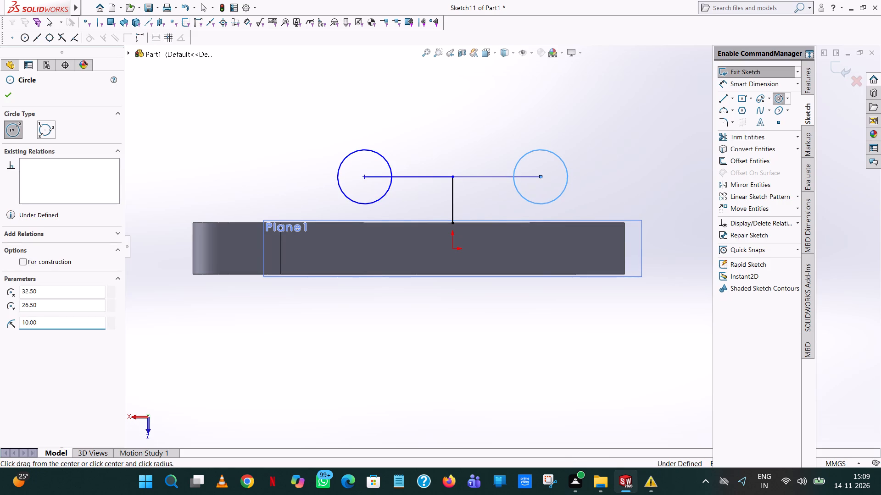
right_click(566, 169)
left_click(576, 175)
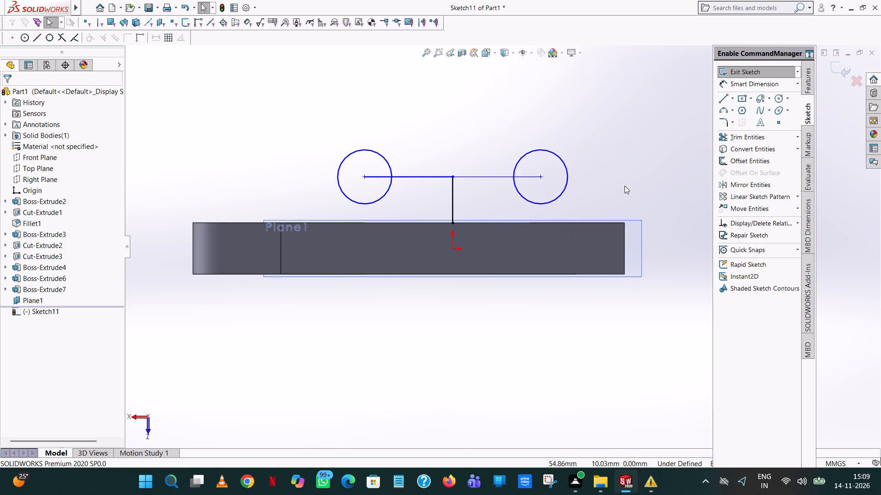
left_click(633, 149)
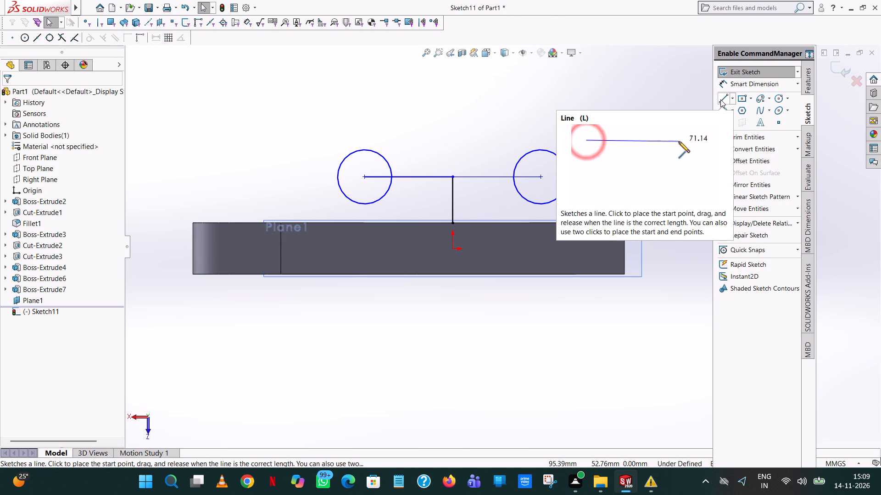
Draw a 65 mm horizontal line joining the topmost points of the two circles.
left_click(721, 101)
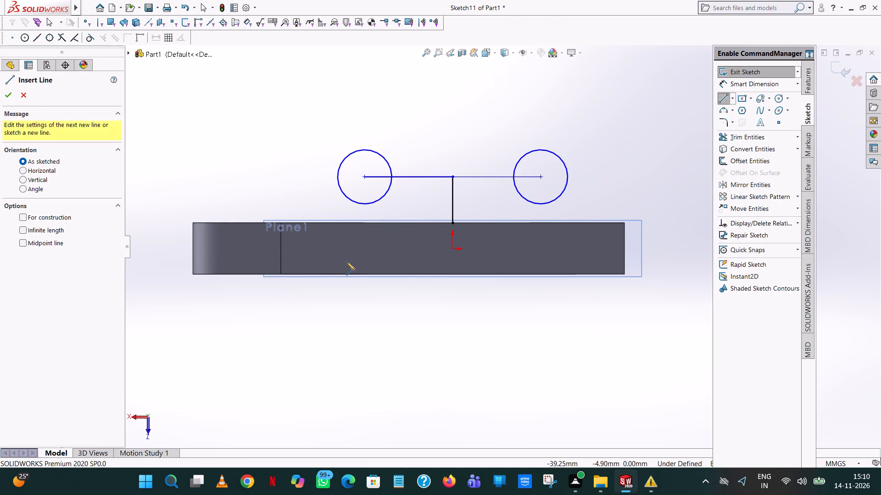
left_click(363, 148)
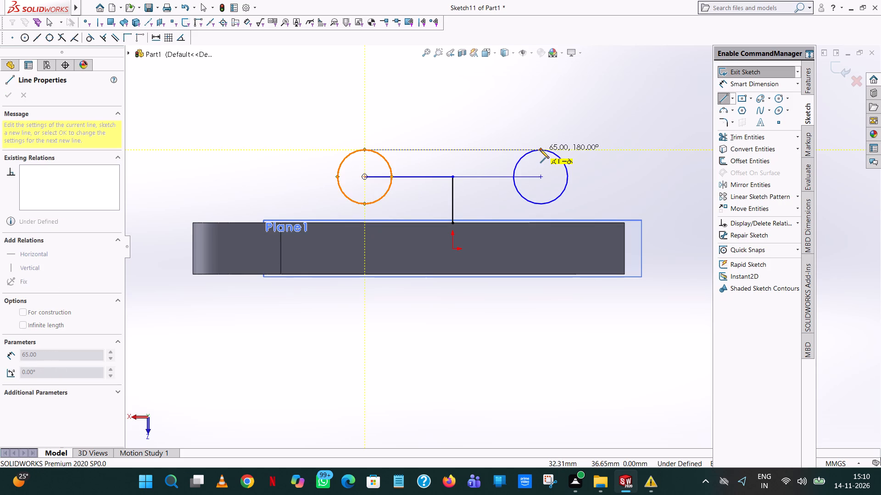
left_click(540, 149)
right_click(540, 149)
left_click(557, 156)
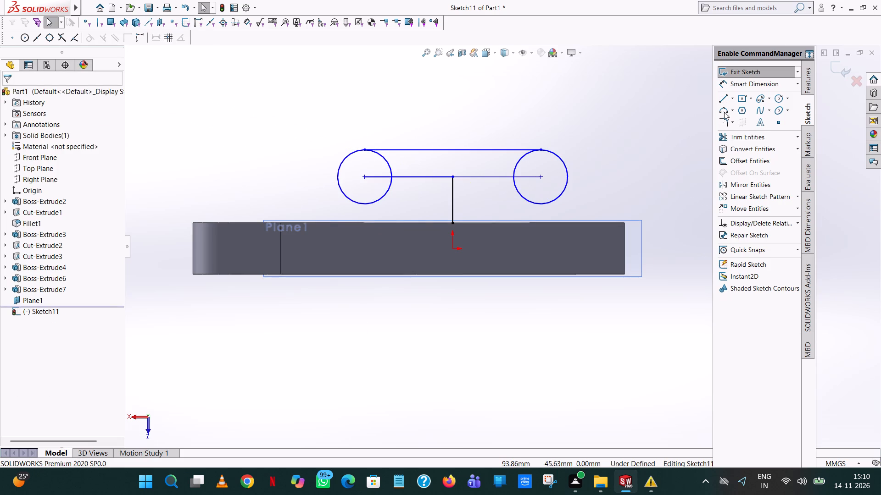
Draw a 36 mm vertical line from the outer quadrant of the circle nearer the rounded end to the block's lower edge.
left_click(725, 97)
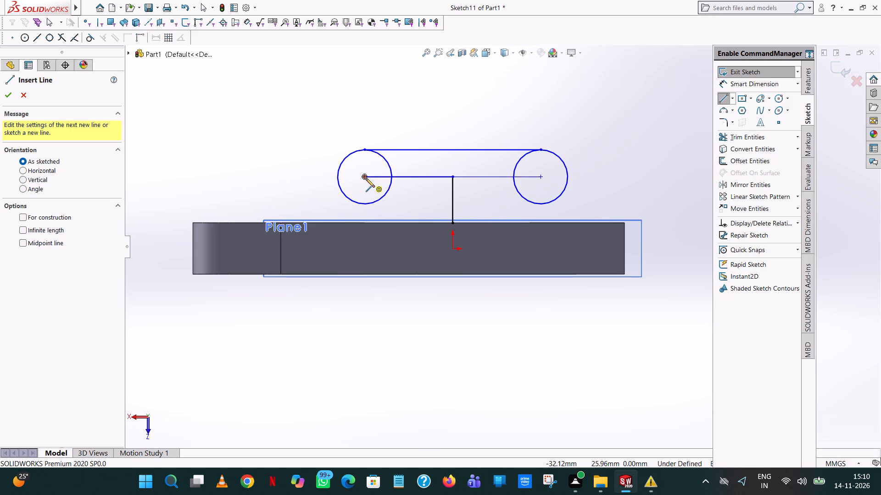
left_click(338, 168)
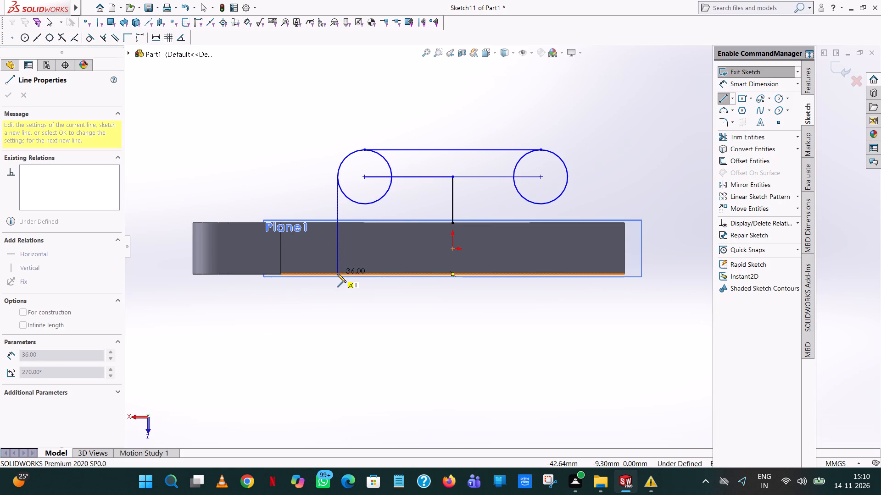
left_click(337, 274)
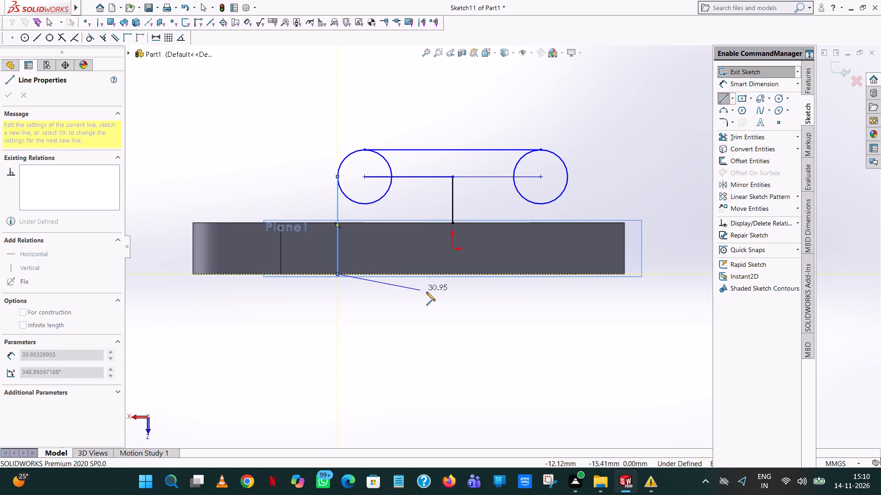
Draw a sloping line from the vertical line's lower end, 65 mm long at an angle of 360-28 degrees.
left_click(505, 341)
right_click(505, 341)
left_click(524, 350)
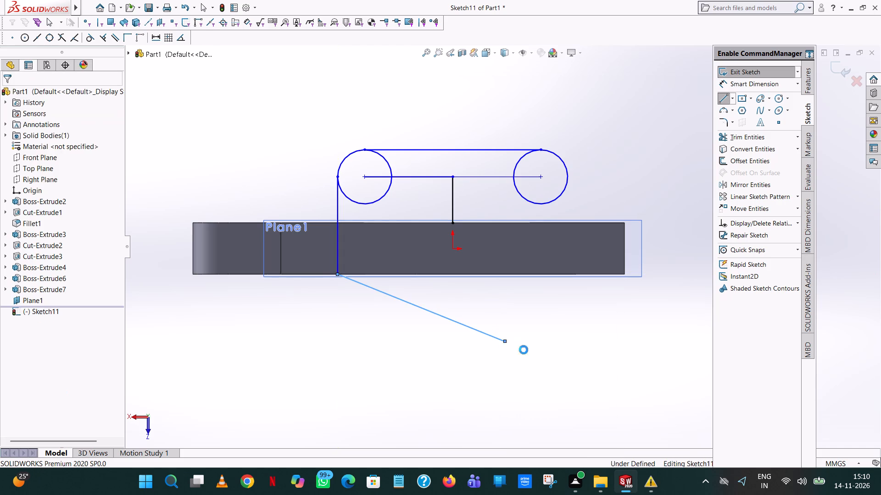
left_click(484, 336)
left_click(483, 333)
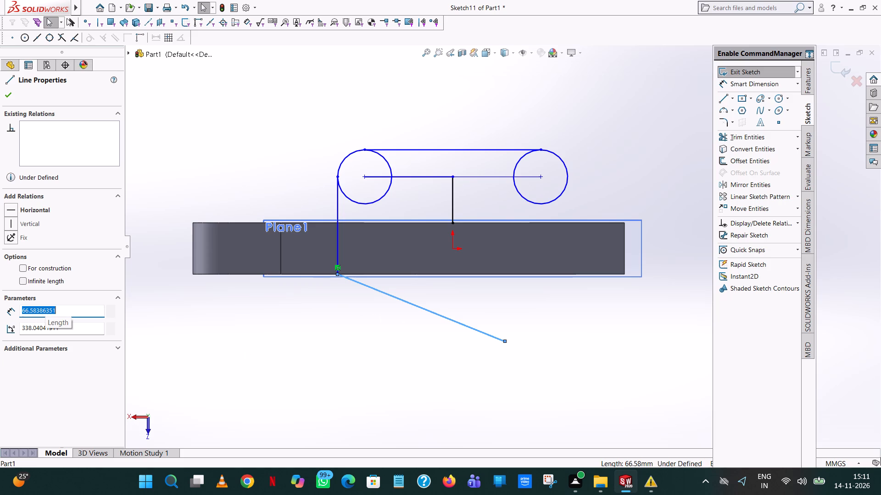
type("65")
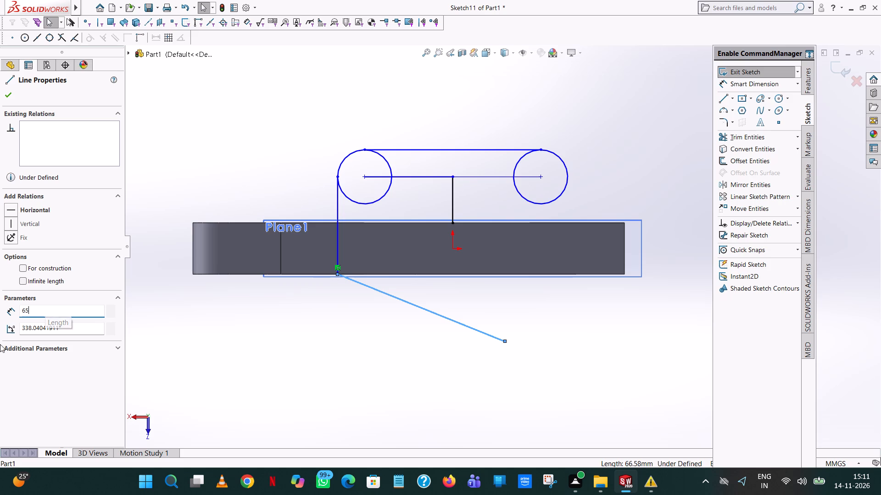
double_click(74, 334)
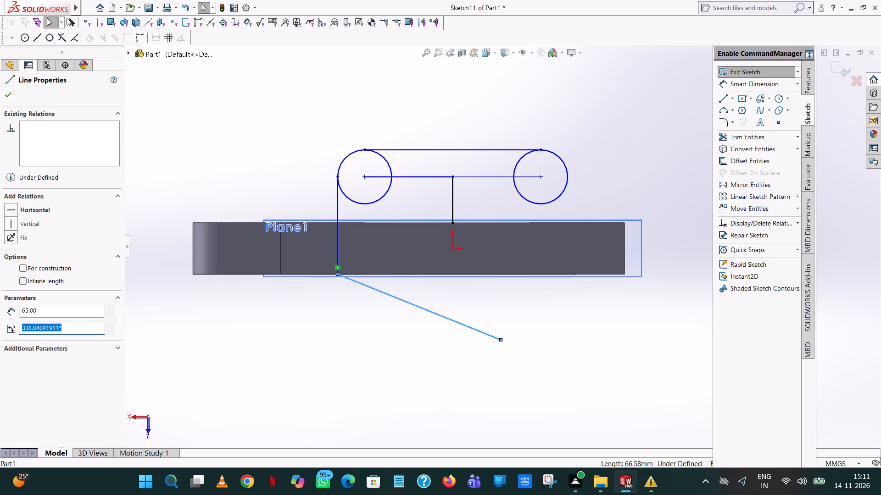
type("360-")
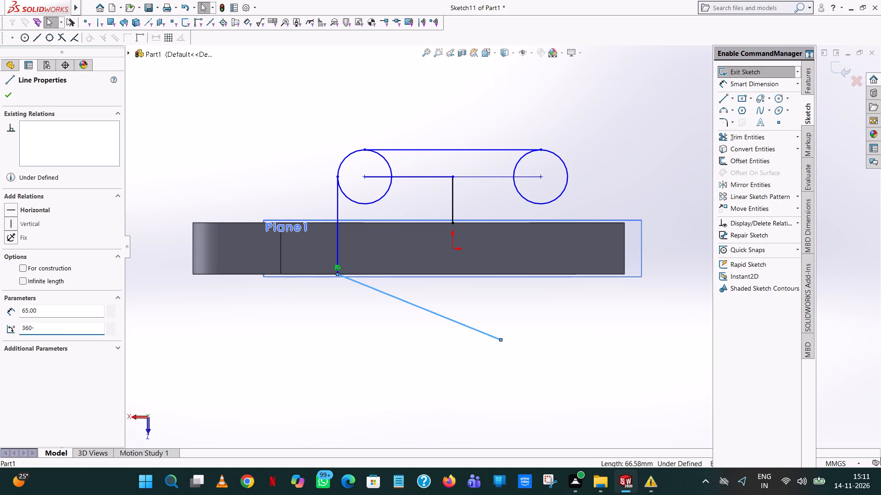
type("28")
key("Return")
left_click(238, 176)
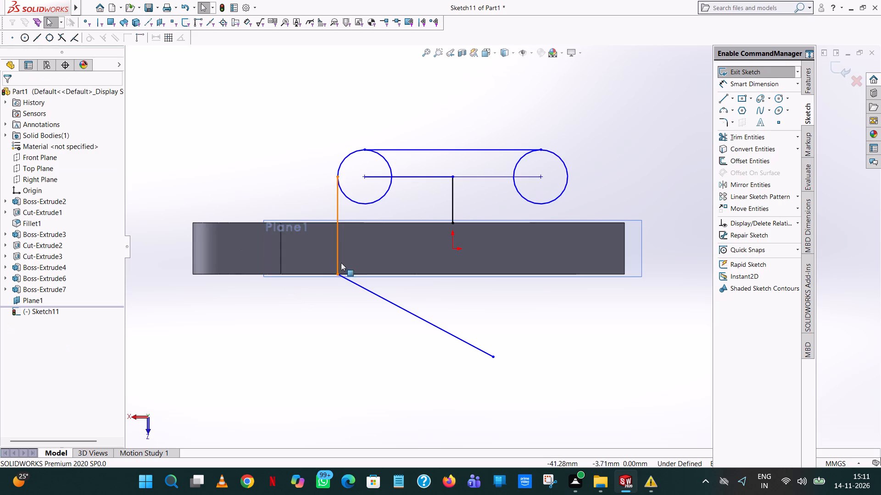
Draw a 10 mm vertical line upward from the corner where the long vertical and sloping lines meet.
scroll(341, 266, "down", 9)
scroll(549, 280, "up", 6)
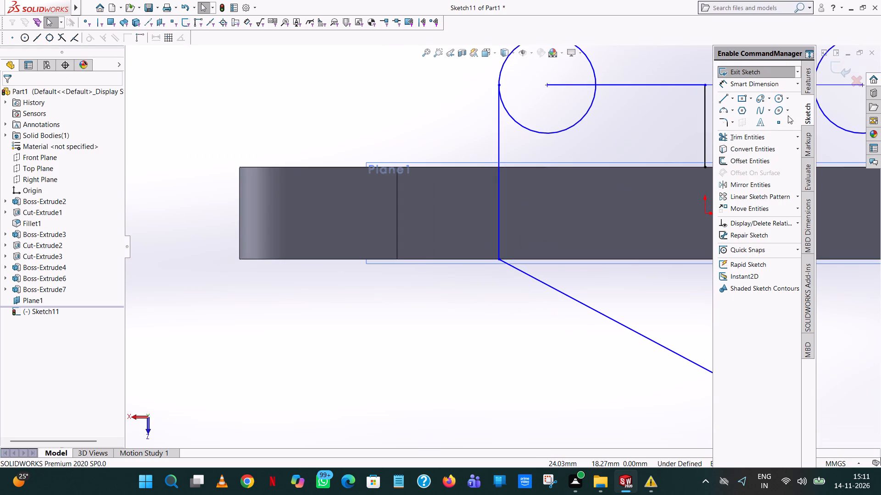
left_click(726, 99)
left_click(498, 260)
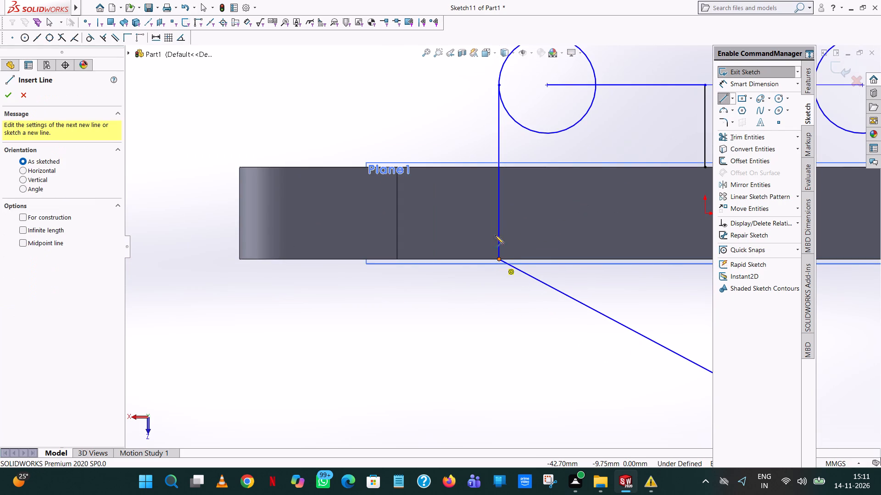
left_click(499, 206)
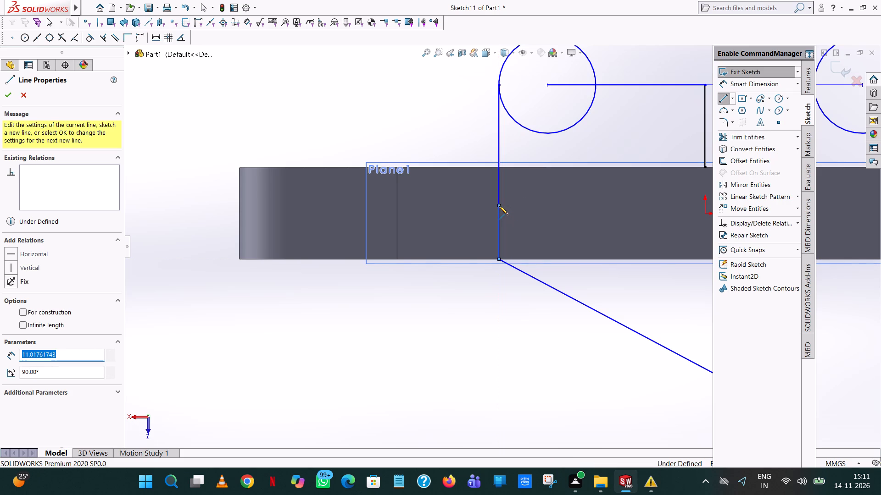
type("10")
key("Return")
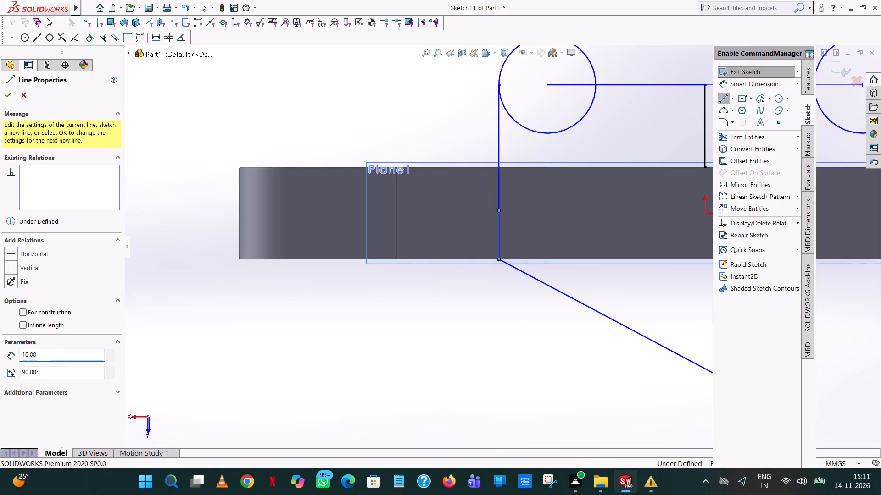
right_click(499, 206)
left_click(511, 211)
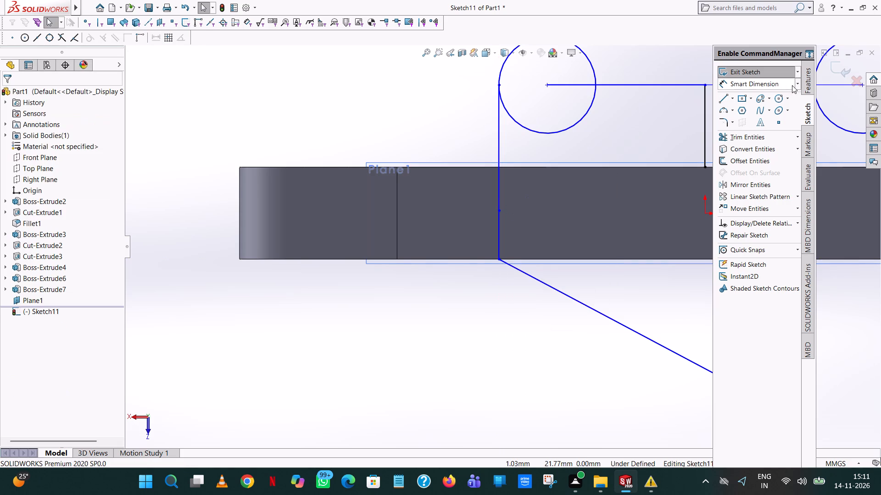
Sketch a 10 mm radius circle centred on the short vertical line's upper end and passing through the corner below.
left_click(779, 97)
left_click(499, 211)
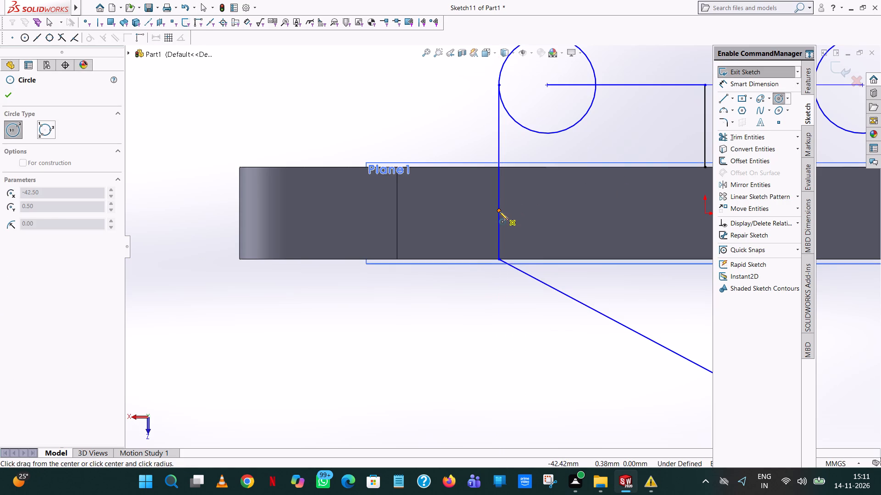
left_click(499, 258)
right_click(499, 258)
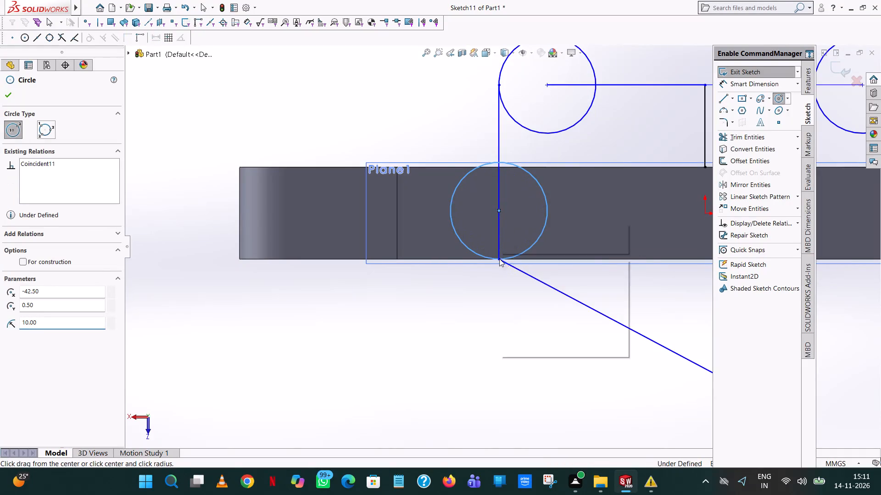
left_click(513, 262)
Trim the new circle's half facing the origin and the vertical line segments inside it, leaving an outward-bulging semicircle.
left_click(765, 138)
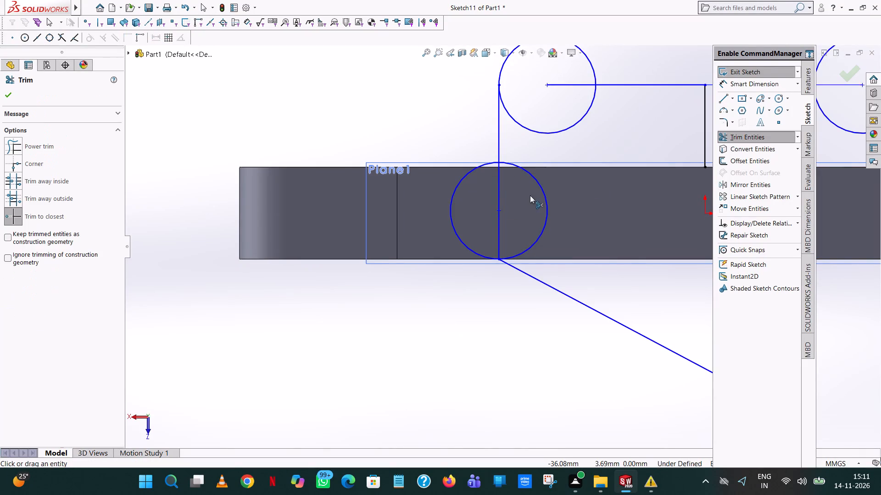
left_click(546, 203)
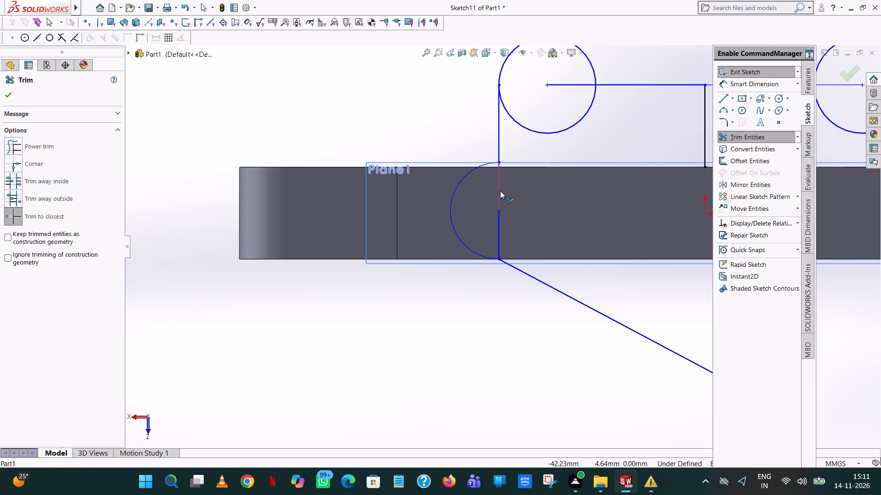
left_click(500, 191)
left_click(502, 217)
left_click(499, 216)
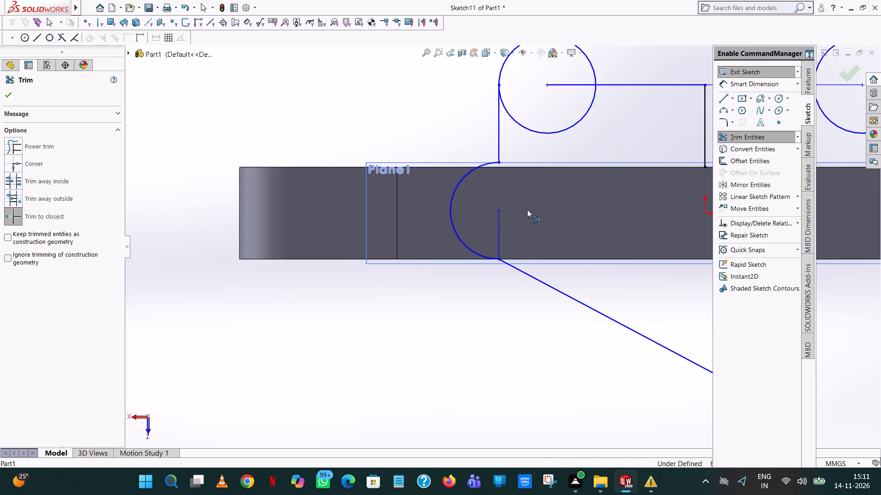
left_click(500, 219)
Trim away the horizontal centre lines and reduce the upper circle nearer the rounded end to its outer quarter arc.
scroll(586, 202, "up", 7)
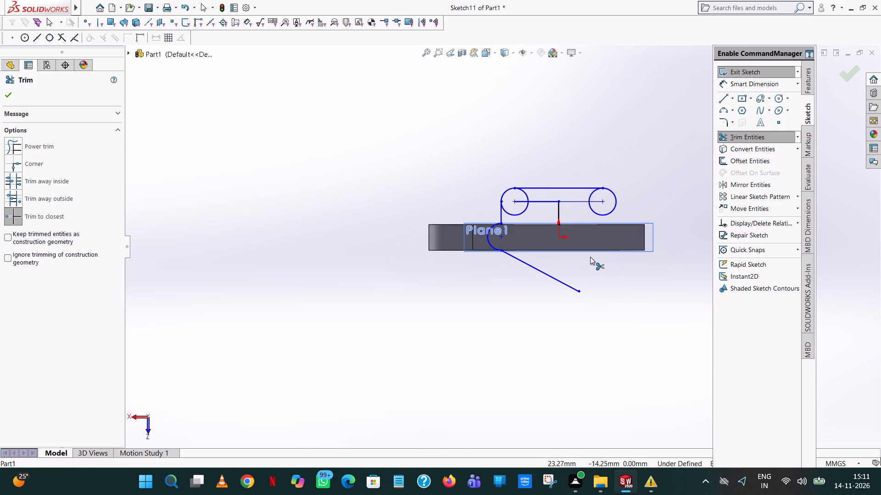
left_click(571, 203)
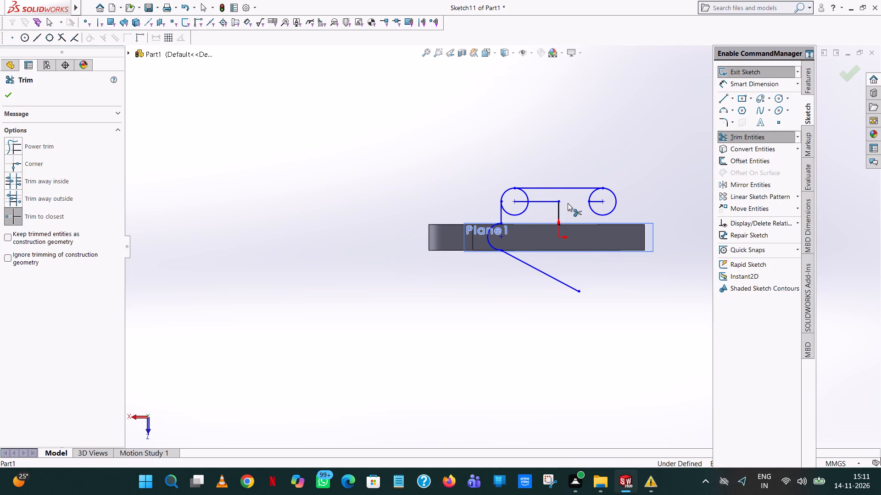
left_click(552, 202)
left_click(515, 201)
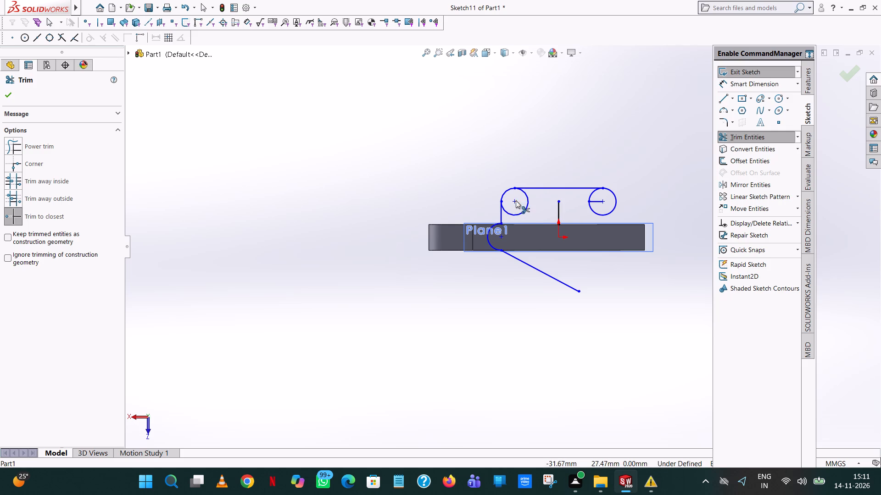
left_click(525, 204)
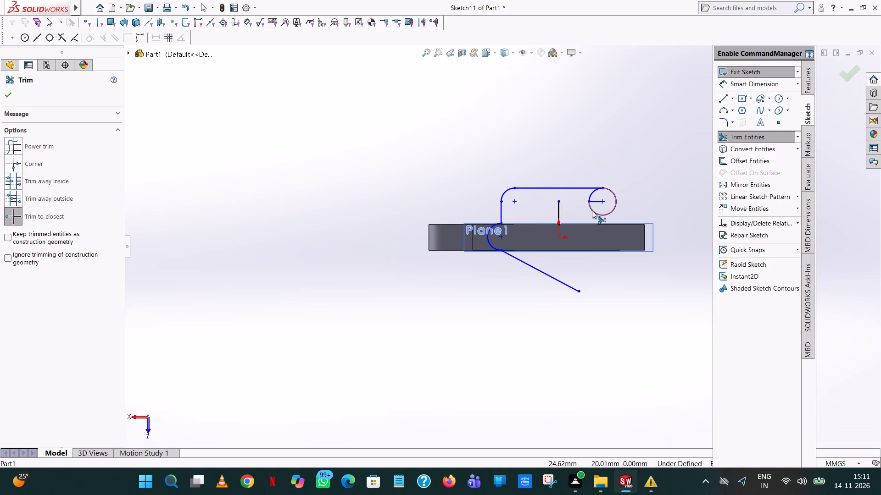
left_click(591, 203)
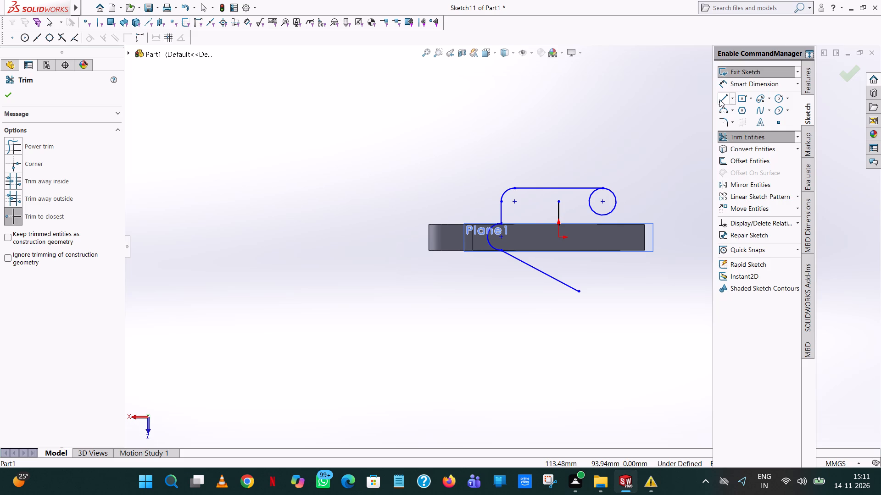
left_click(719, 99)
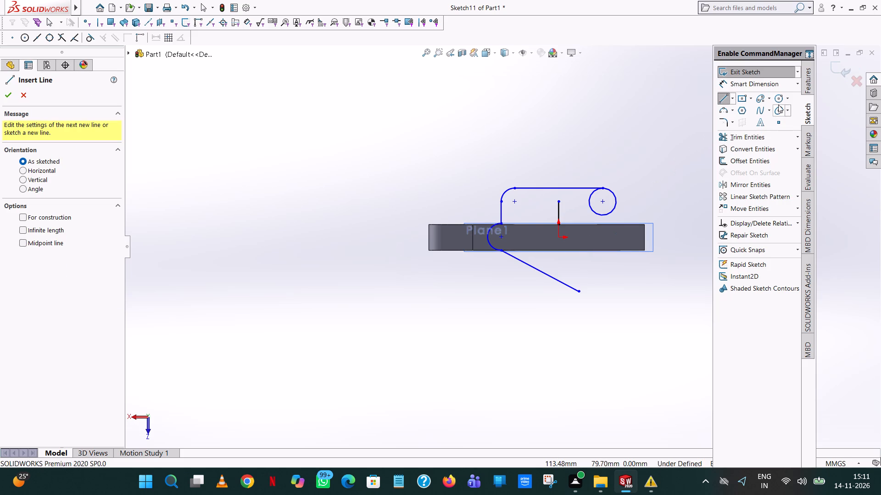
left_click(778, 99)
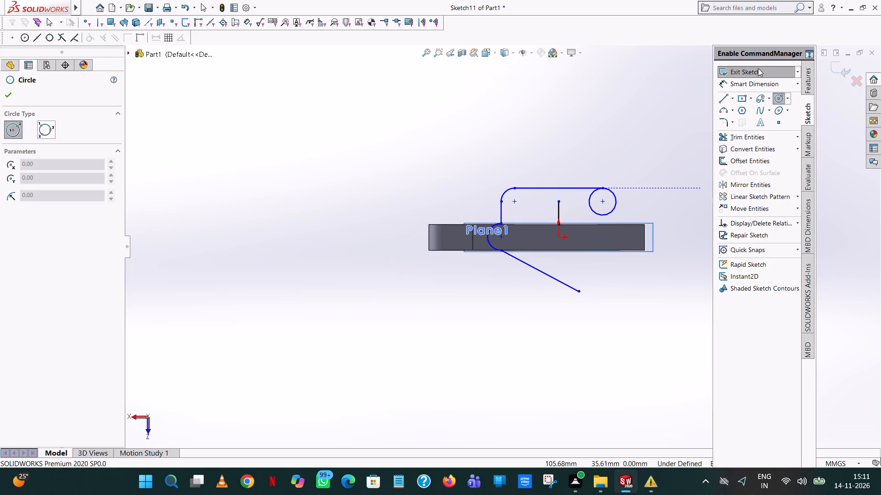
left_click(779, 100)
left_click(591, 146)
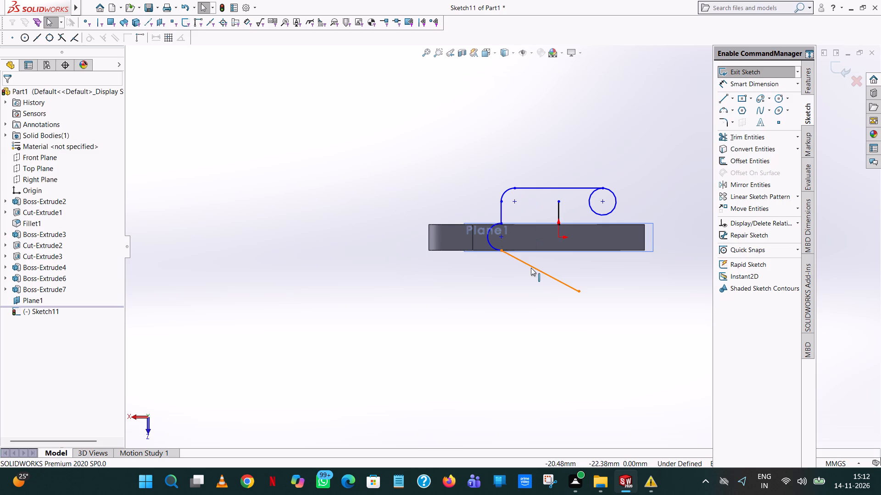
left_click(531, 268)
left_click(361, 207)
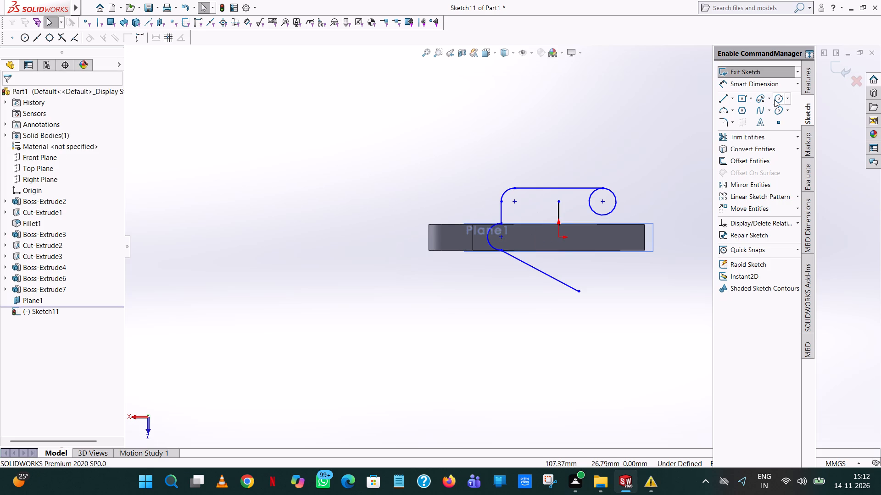
Sketch a circle of 10 mm radius centred on the free lower end of the sloping line.
left_click(781, 100)
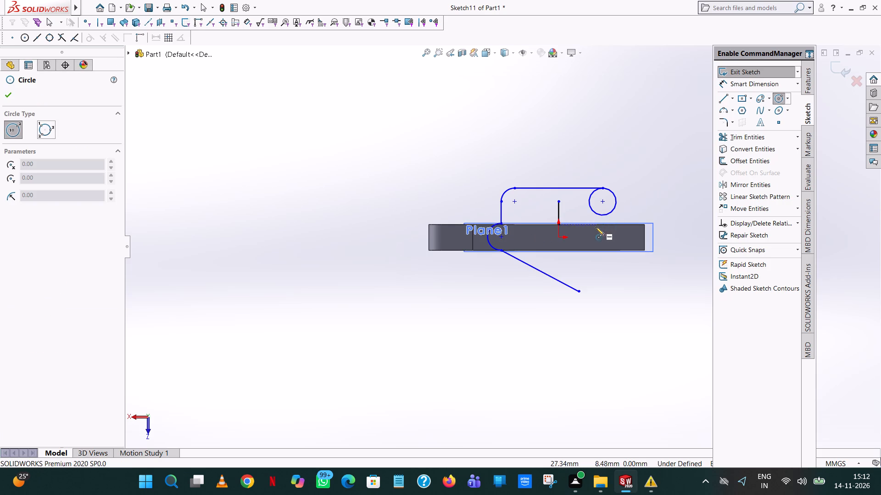
left_click(578, 293)
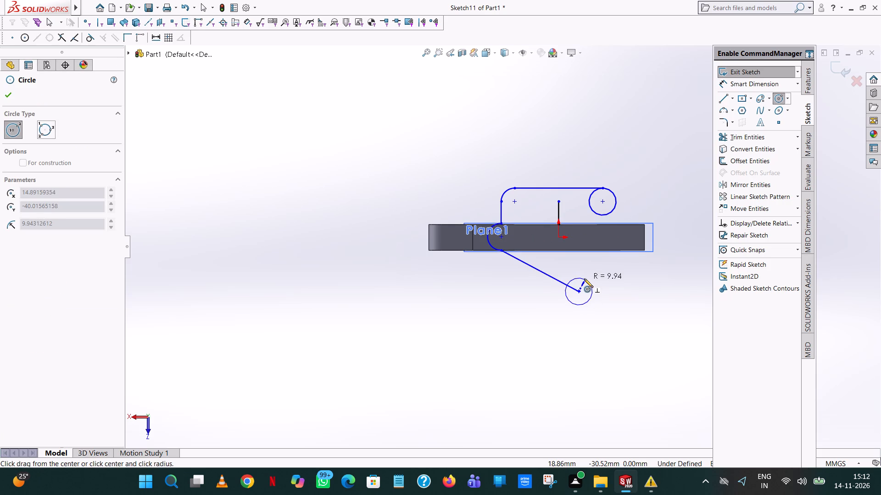
left_click(585, 279)
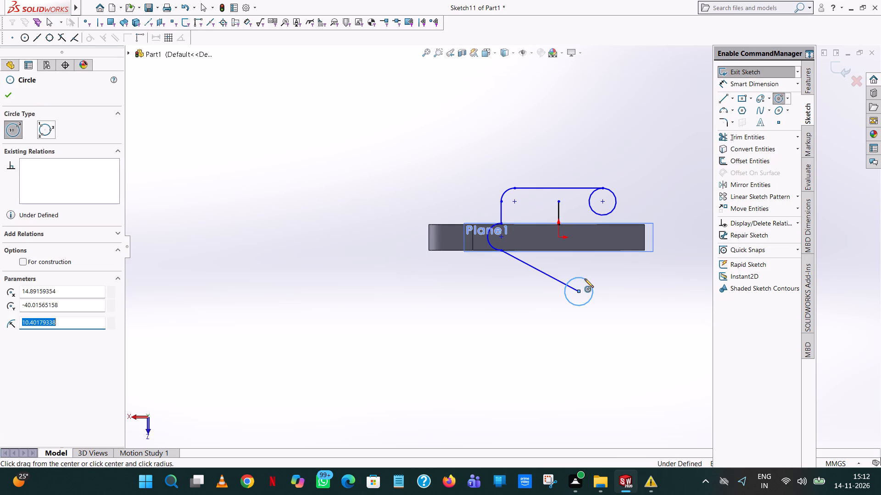
key("1")
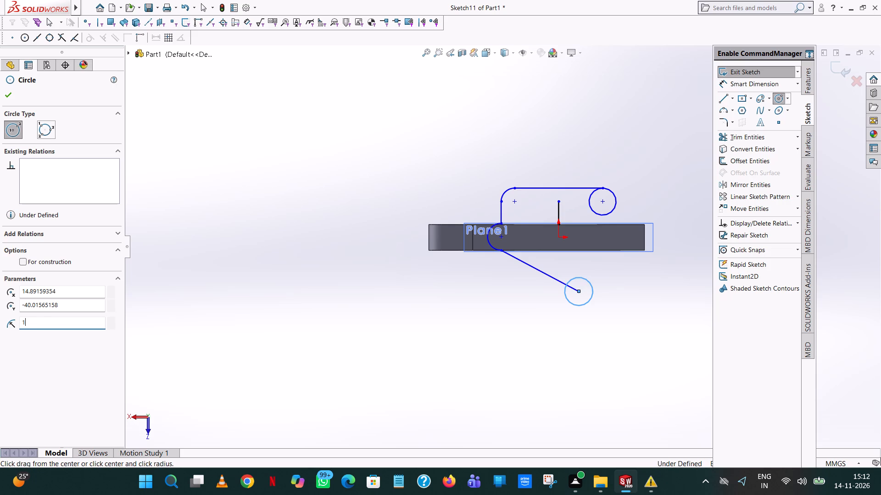
key("0")
key("Return")
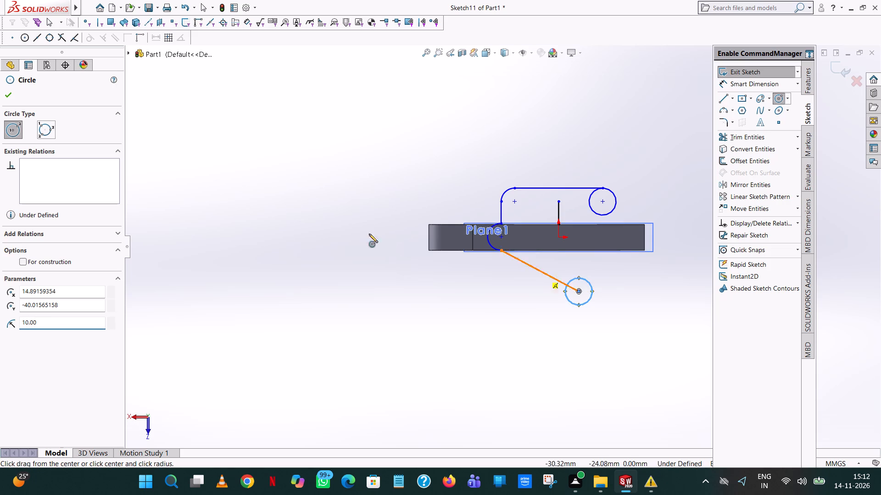
left_click(11, 90)
left_click(583, 85)
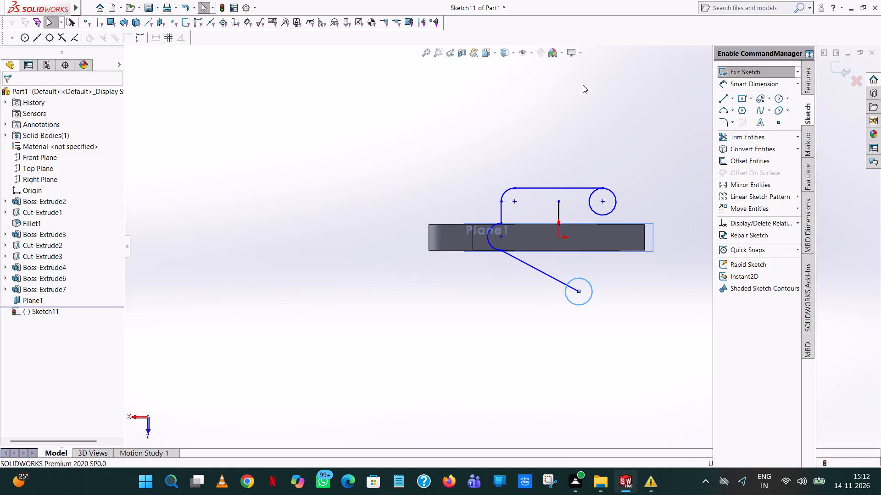
Draw a vertical line about 57 mm up from the lower circle's side, continued by an about 8 mm segment to the upper circle's bottom.
left_click(724, 96)
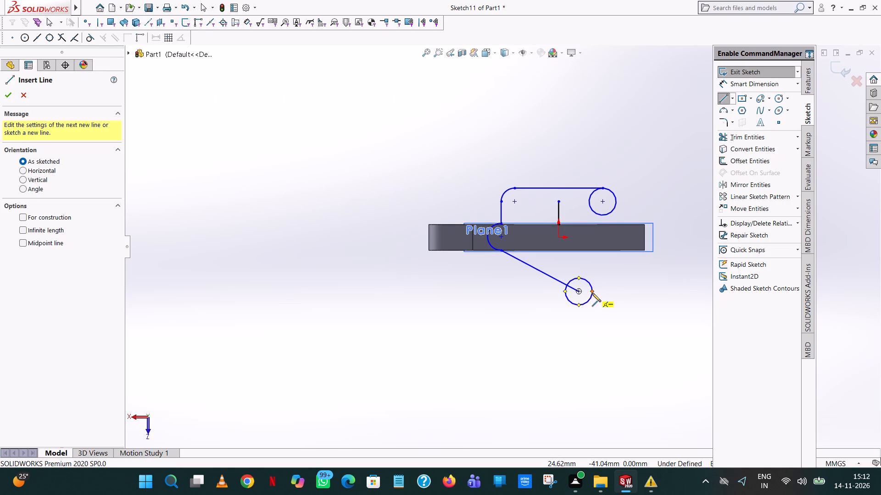
left_click(592, 292)
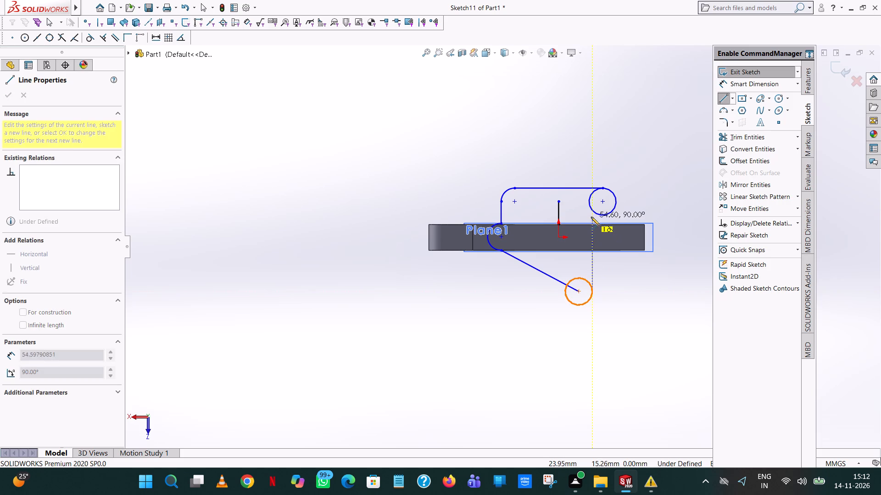
left_click(592, 215)
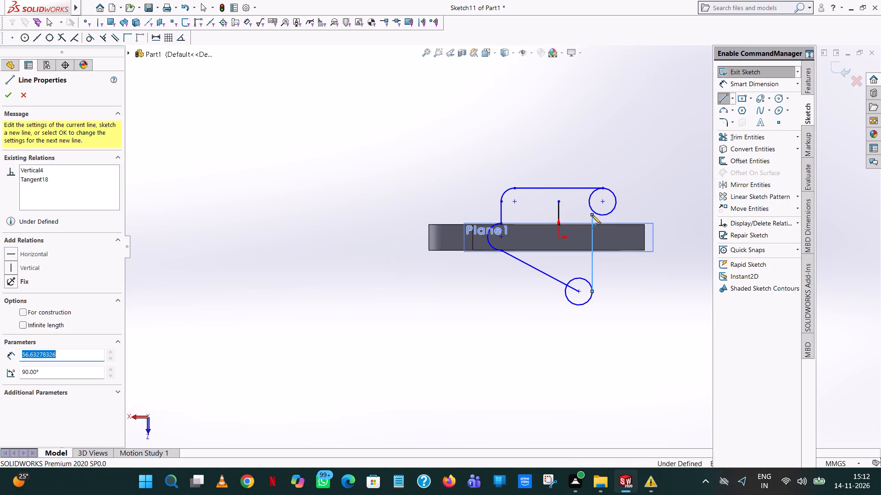
left_click(603, 214)
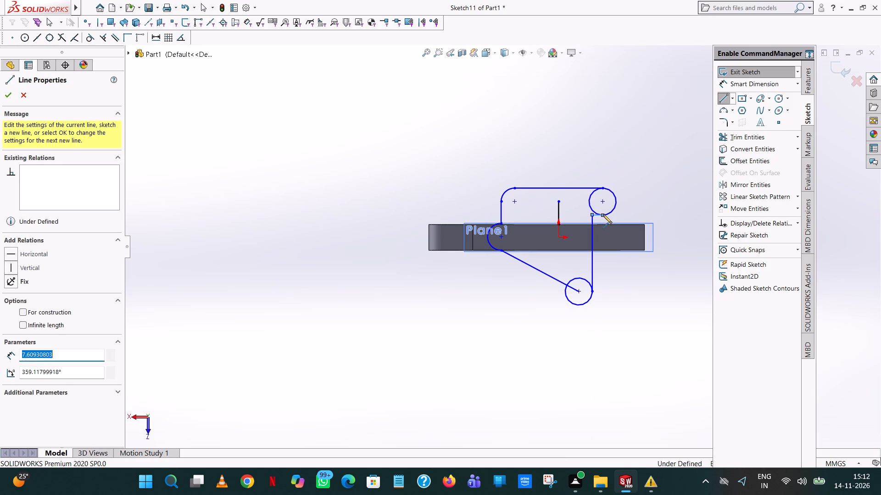
right_click(603, 214)
left_click(623, 221)
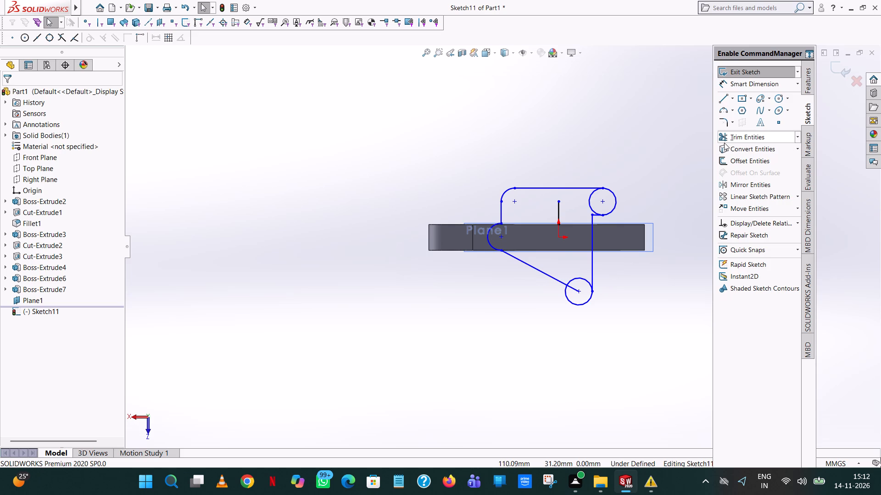
Trim the sloping line up to the lower circle and draw an about 70 mm line tangent to the bulging semicircle and that circle.
left_click(736, 136)
left_click(529, 263)
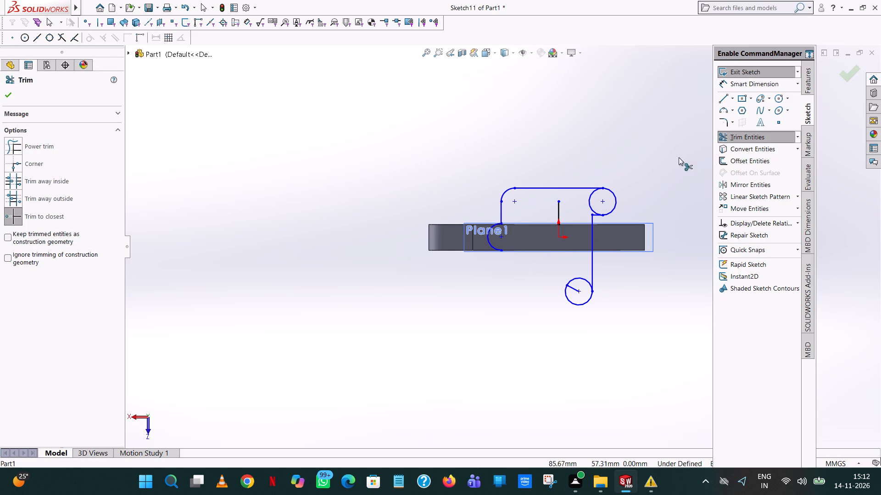
left_click(726, 97)
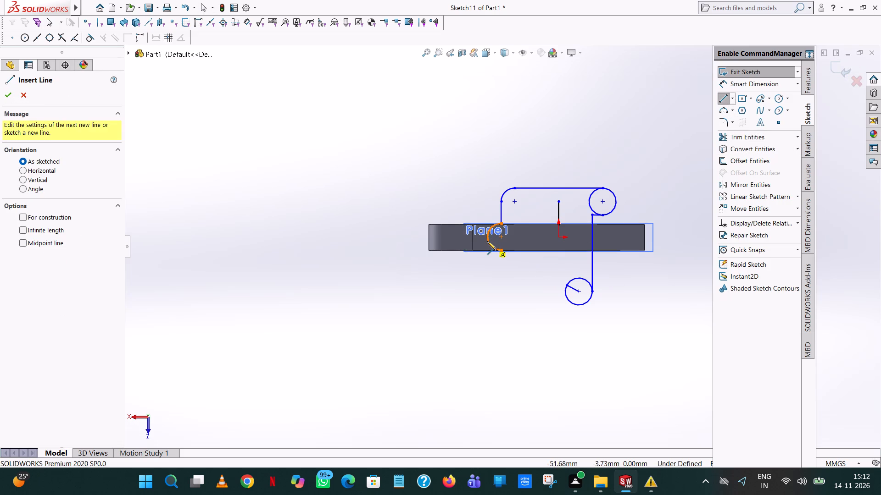
left_click(487, 241)
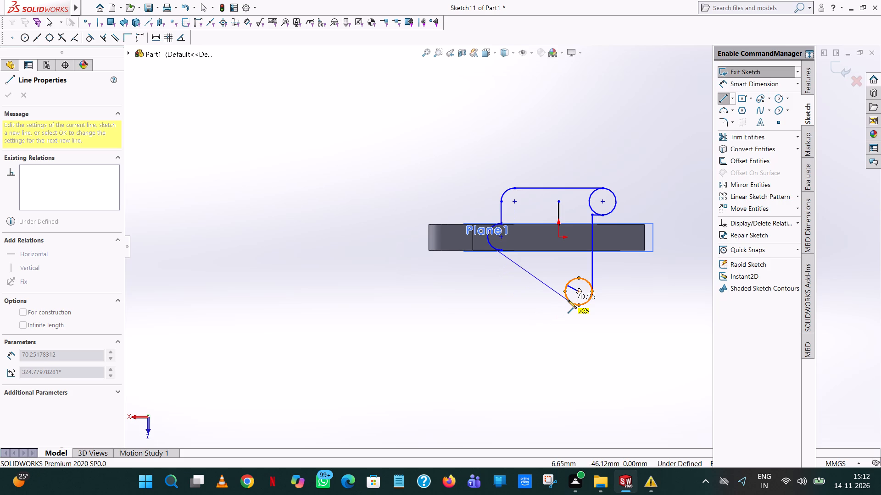
left_click(570, 302)
right_click(570, 302)
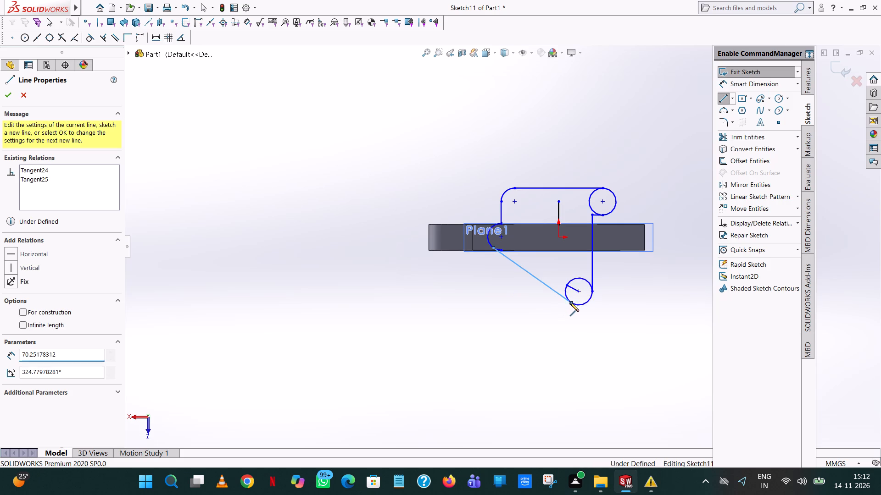
left_click(585, 310)
Trim the lower circle's inner arcs, the leftover sloping stub, the vertical line above the origin and the upper circle's inner part.
left_click(748, 136)
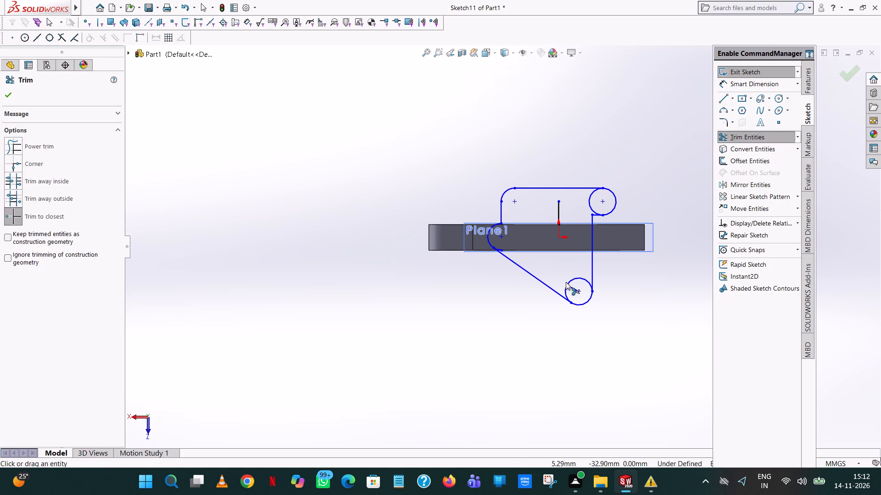
left_click(567, 280)
double_click(573, 284)
left_click(575, 288)
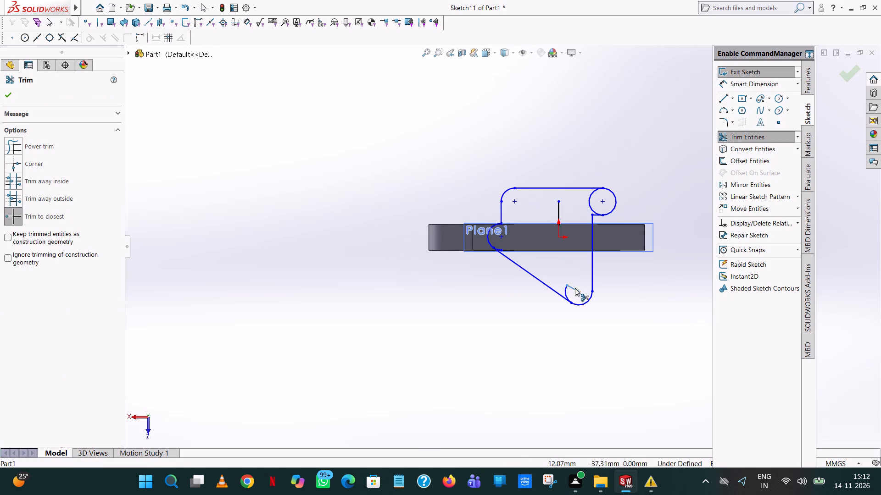
left_click(566, 288)
left_click(557, 213)
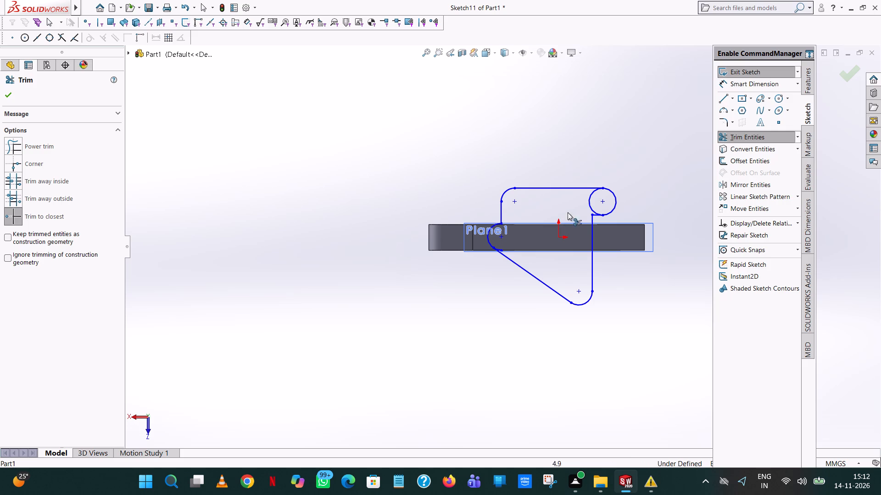
left_click(591, 206)
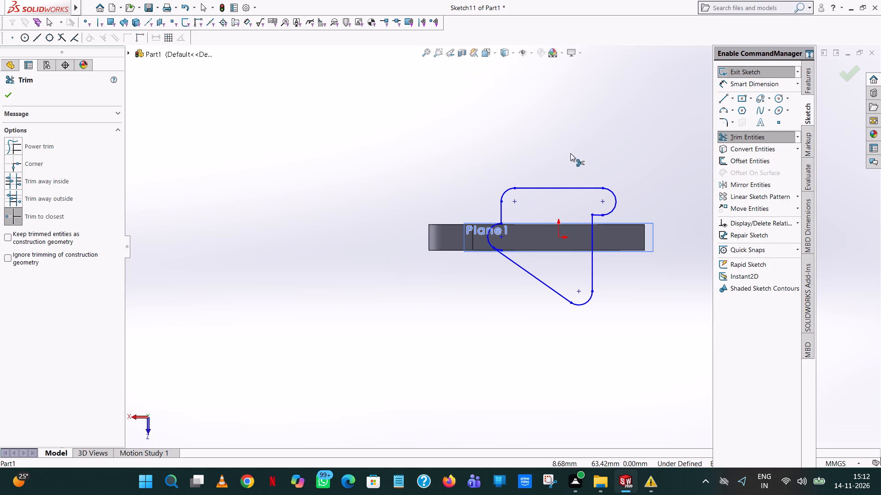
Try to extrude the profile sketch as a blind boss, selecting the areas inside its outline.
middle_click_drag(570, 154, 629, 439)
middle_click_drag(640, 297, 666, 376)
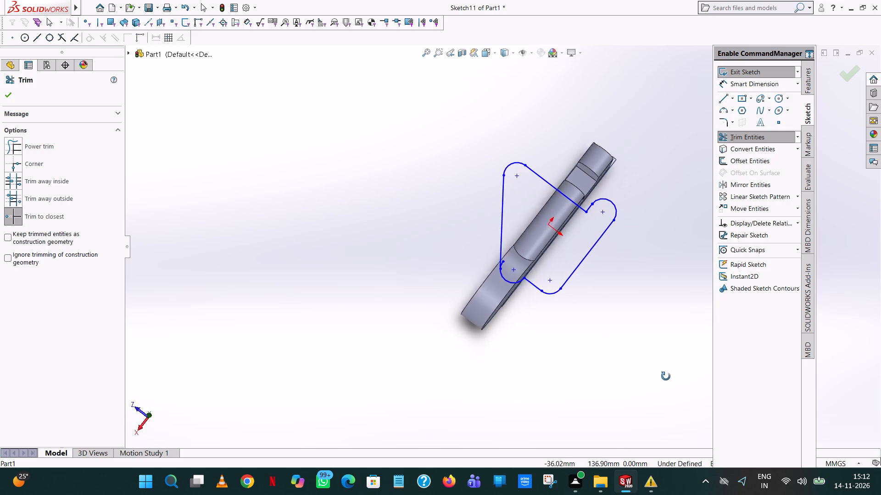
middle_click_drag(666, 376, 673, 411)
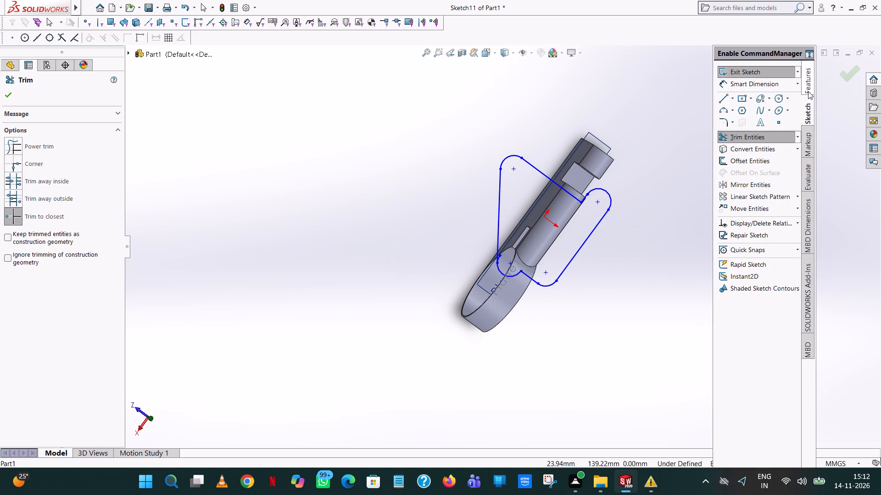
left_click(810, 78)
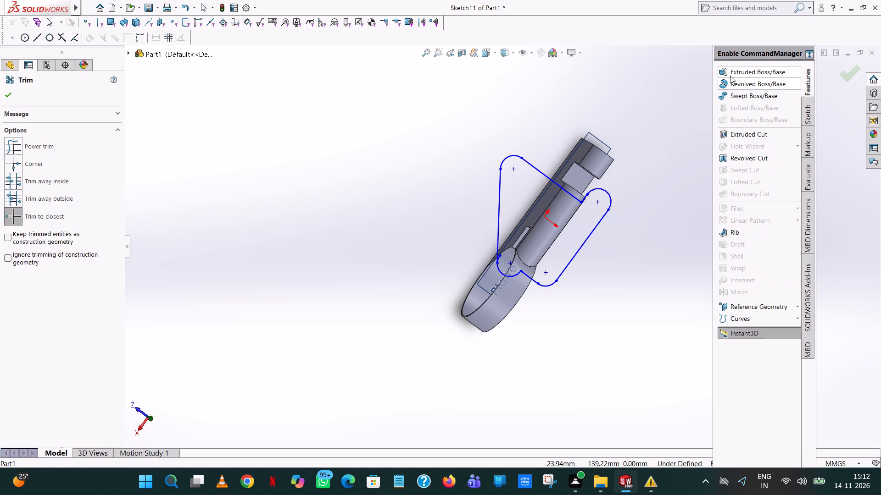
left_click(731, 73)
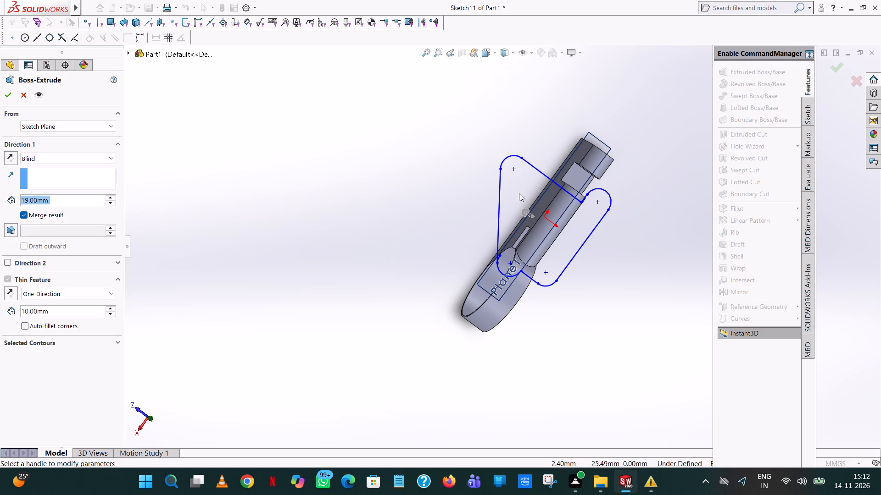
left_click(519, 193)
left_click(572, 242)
Cancel the extrude and trim the overlapping sliver where the short near-horizontal segment meets the upper arc.
middle_click_drag(573, 242, 569, 225)
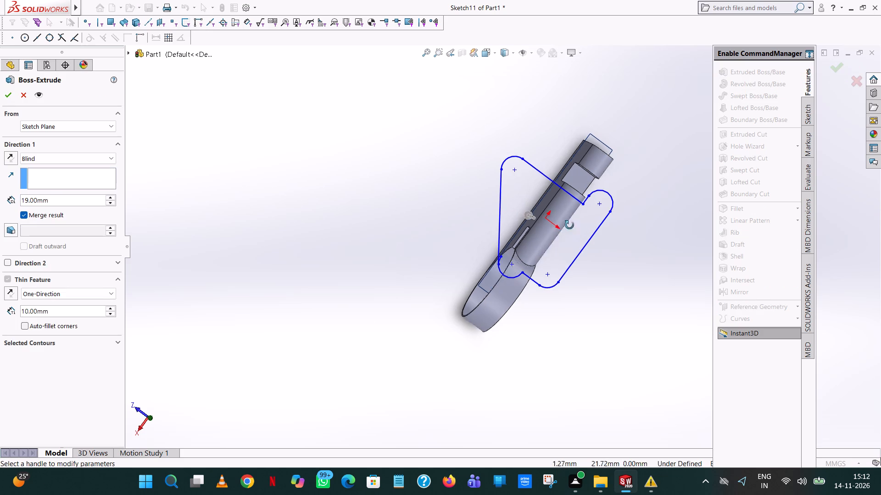
middle_click_drag(569, 225, 414, 37)
scroll(548, 159, "up", 1)
scroll(415, 37, "up", 1)
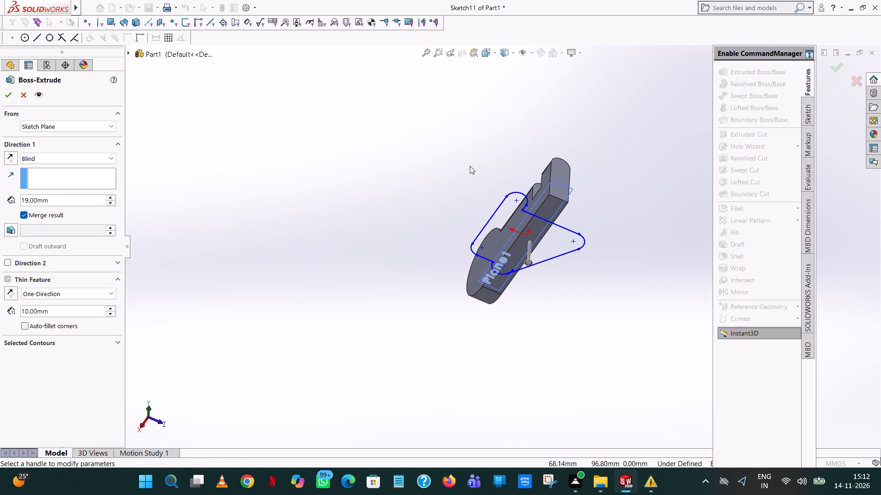
scroll(539, 220, "down", 5)
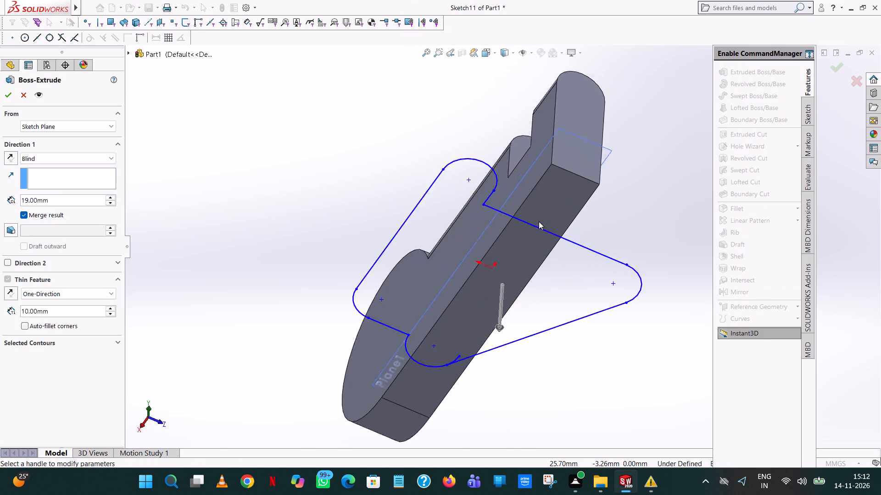
scroll(539, 221, "down", 4)
scroll(443, 172, "down", 17)
scroll(485, 252, "down", 13)
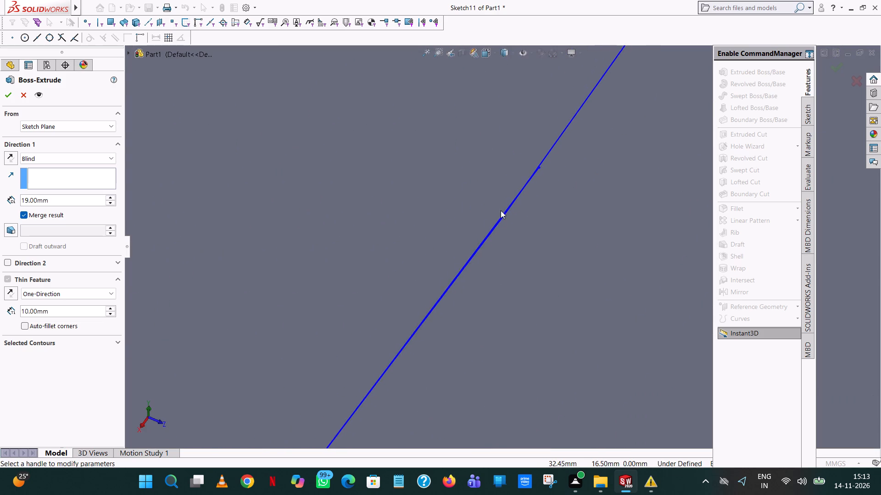
scroll(501, 210, "down", 6)
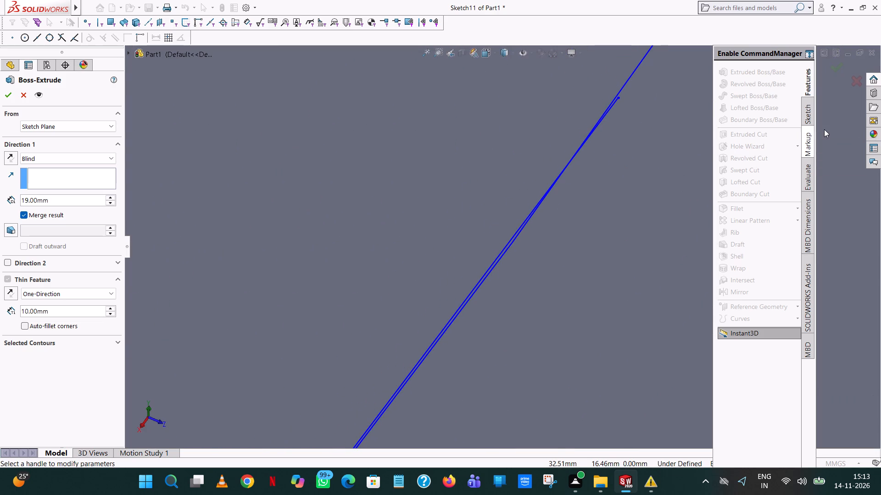
left_click(808, 108)
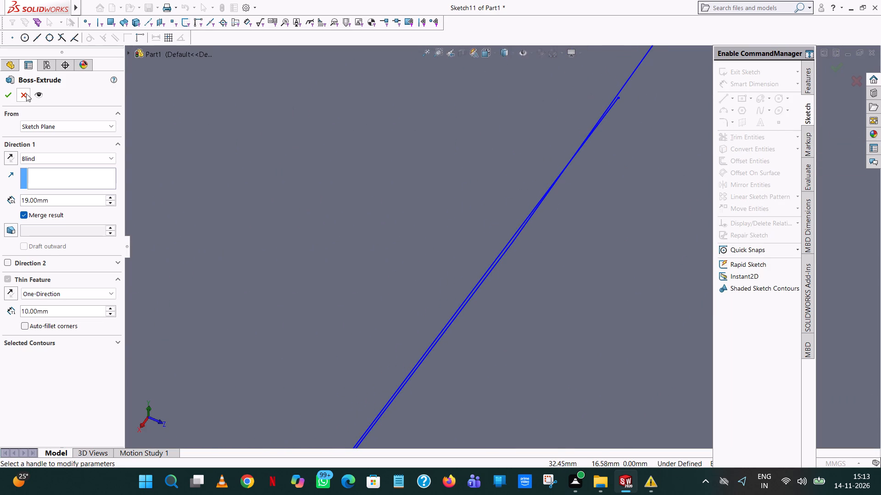
left_click(26, 93)
left_click(760, 139)
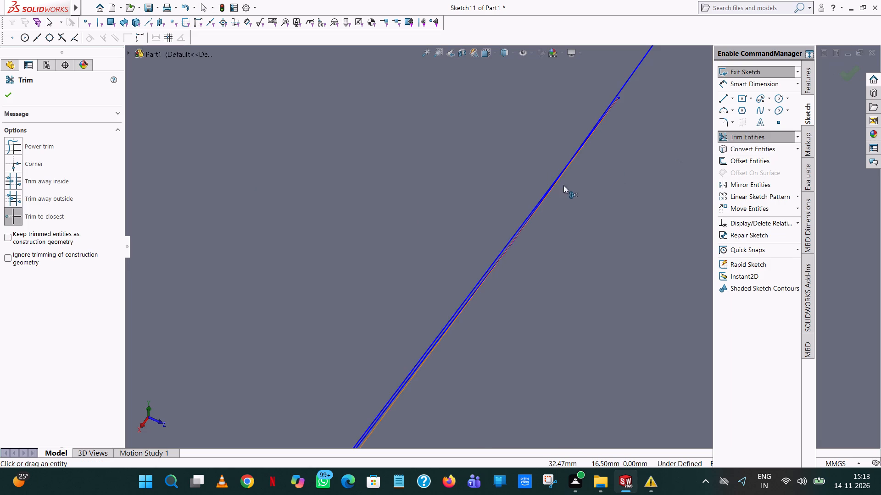
left_click(554, 189)
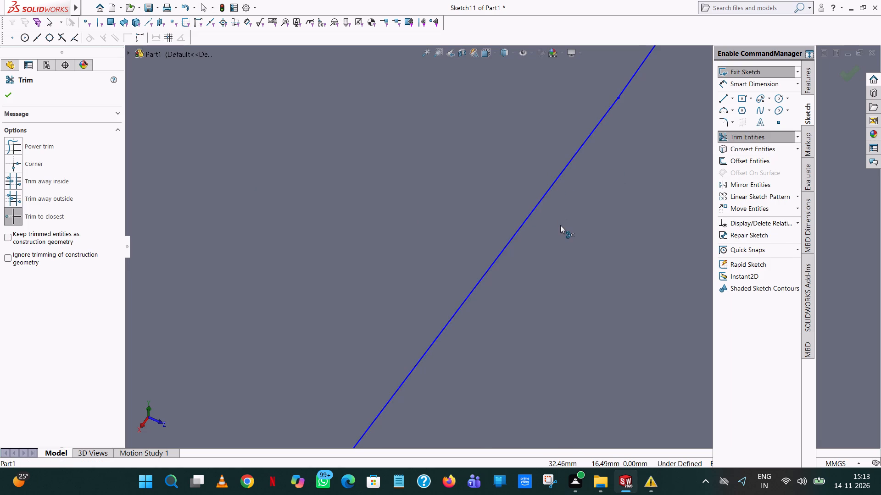
Inspect the joints between the profile's arcs and connecting lines for gaps or leftover stubs.
scroll(560, 225, "up", 20)
scroll(560, 225, "up", 7)
scroll(497, 272, "up", 5)
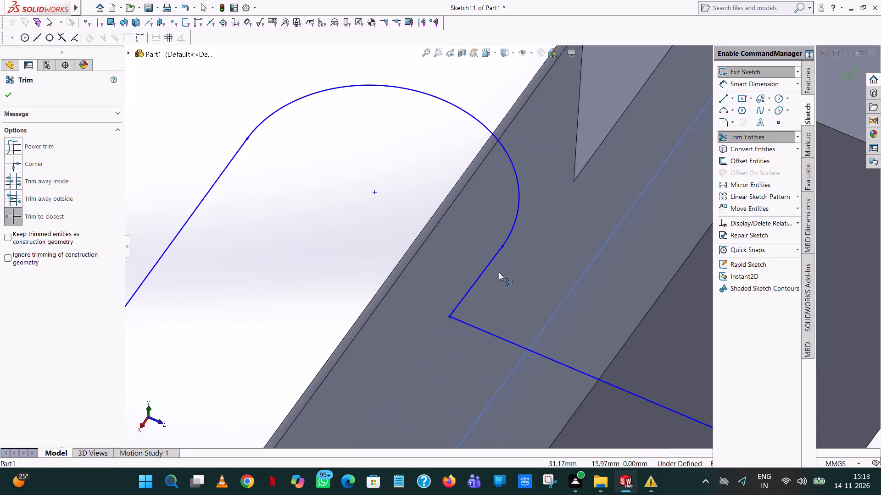
scroll(499, 272, "up", 7)
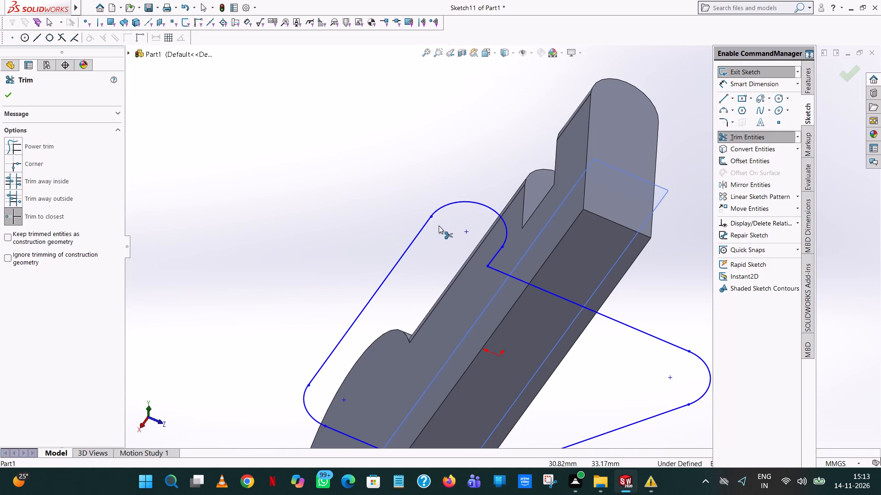
scroll(438, 225, "down", 9)
scroll(473, 200, "down", 9)
scroll(471, 264, "down", 3)
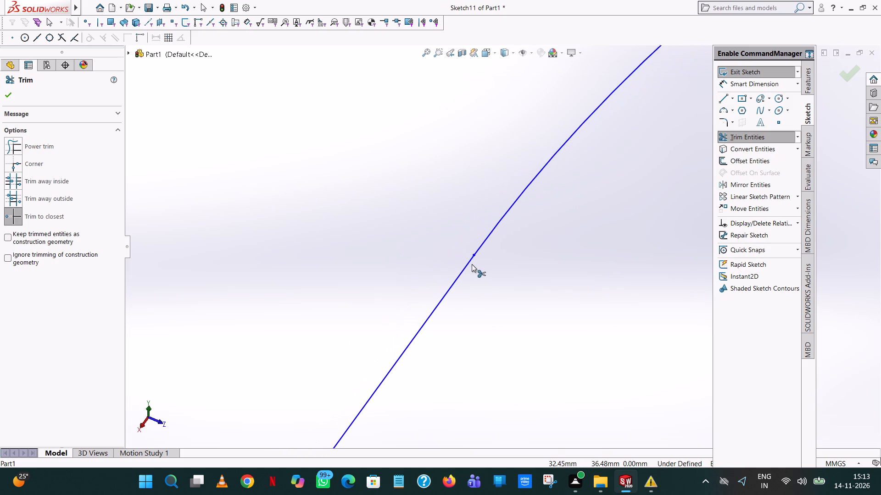
scroll(472, 264, "down", 2)
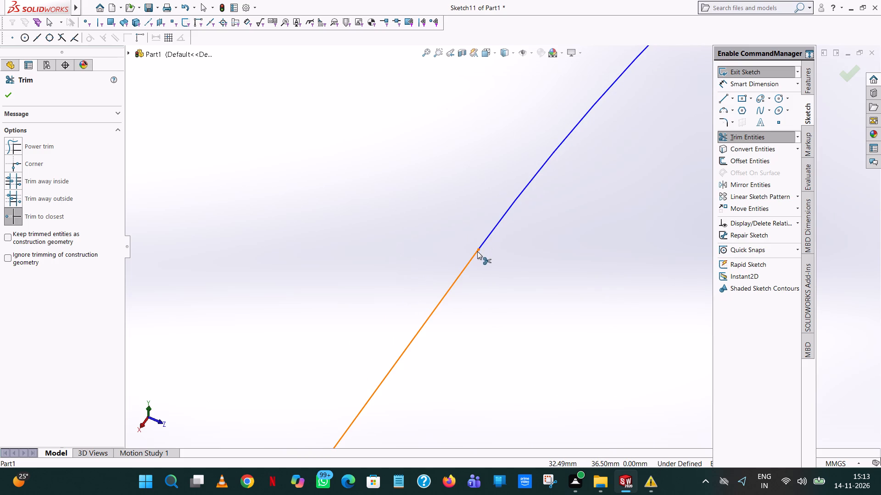
scroll(477, 251, "down", 10)
scroll(480, 252, "up", 1)
scroll(519, 237, "down", 9)
scroll(519, 237, "up", 10)
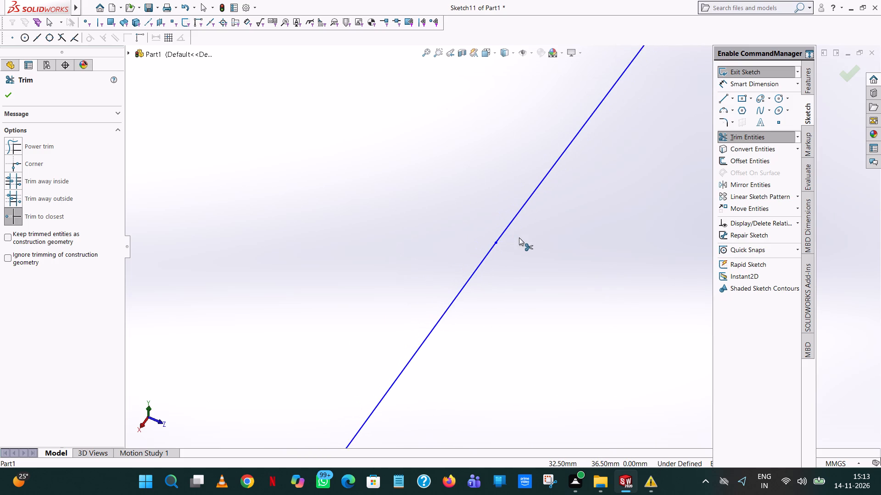
scroll(519, 237, "up", 20)
scroll(519, 237, "up", 20)
scroll(519, 237, "up", 1)
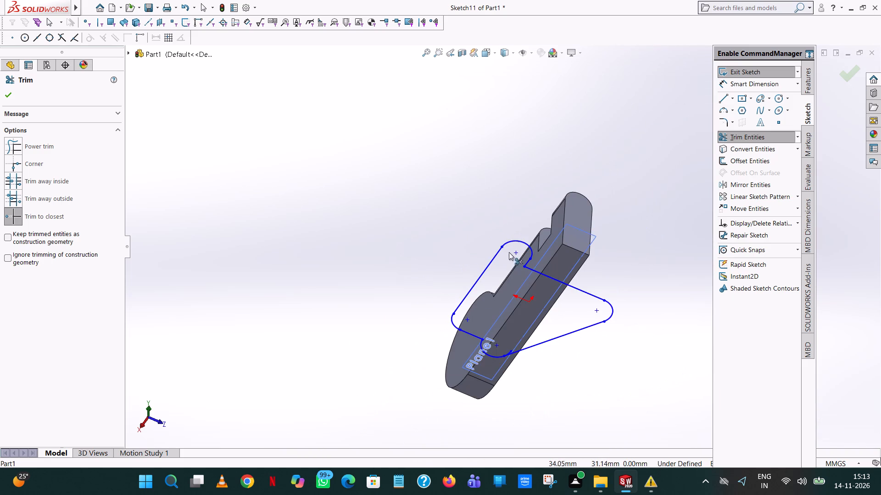
scroll(464, 317, "down", 8)
scroll(508, 240, "down", 3)
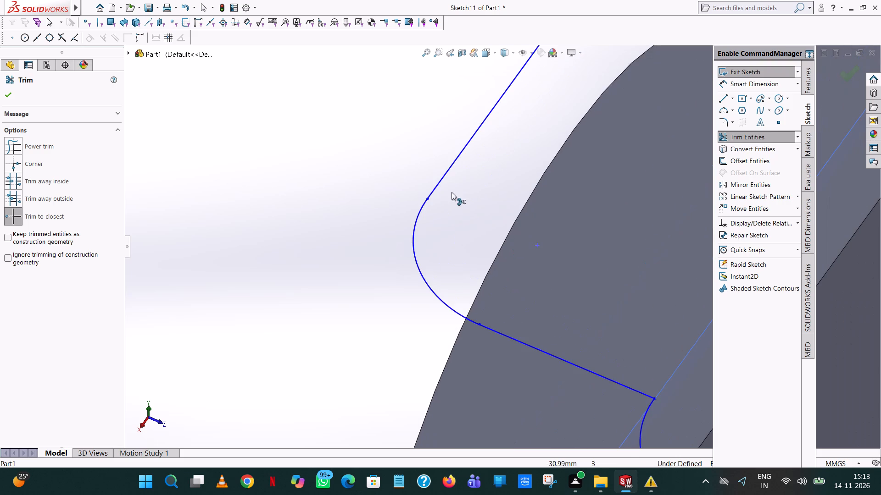
scroll(436, 207, "down", 10)
scroll(474, 208, "down", 1)
scroll(474, 208, "up", 9)
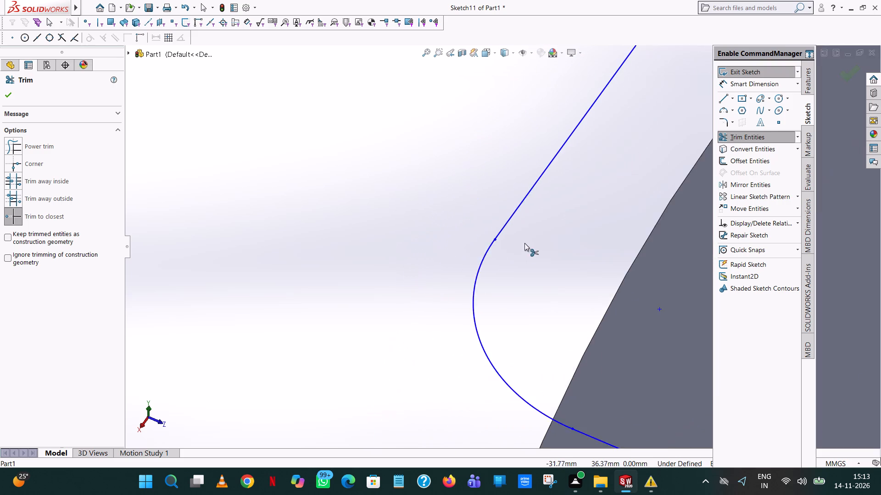
Trim the leftover arc stub running past the point where the long tangent line meets the lower arc near the Plane1 label.
scroll(524, 243, "up", 10)
scroll(560, 297, "down", 4)
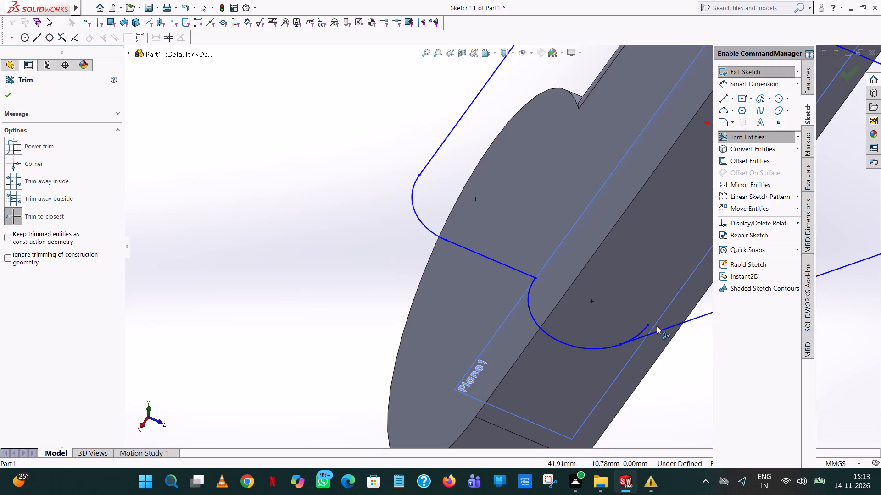
scroll(656, 325, "down", 5)
left_click(560, 313)
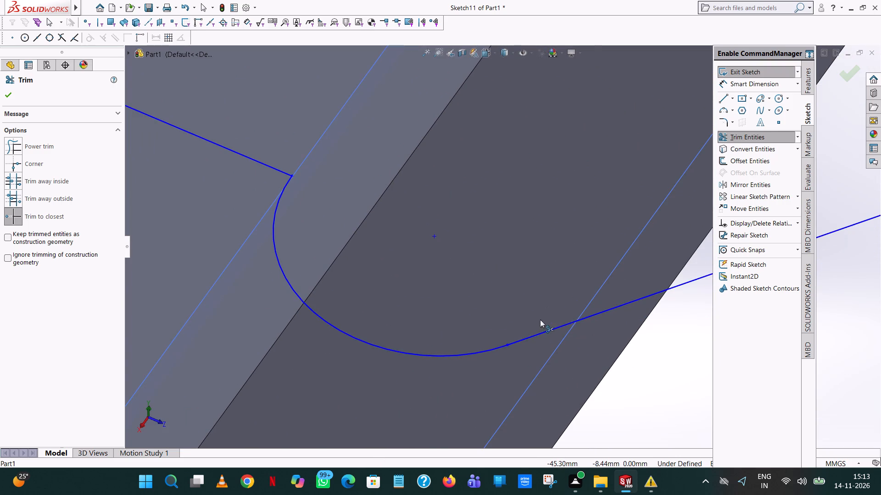
Extrude the closed profile as a blind boss 14 mm deep from the sketch plane, merged with the part.
scroll(562, 317, "up", 8)
scroll(675, 153, "up", 5)
scroll(597, 208, "down", 8)
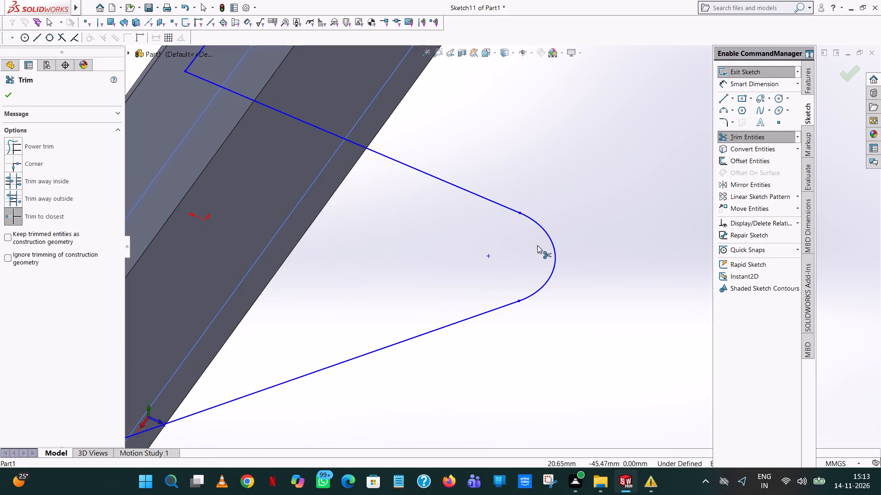
scroll(528, 283, "down", 3)
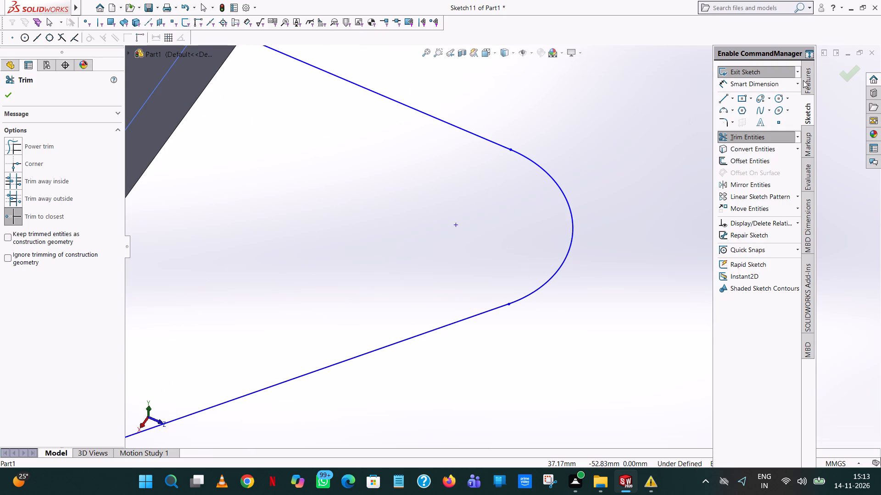
left_click(808, 80)
left_click(786, 73)
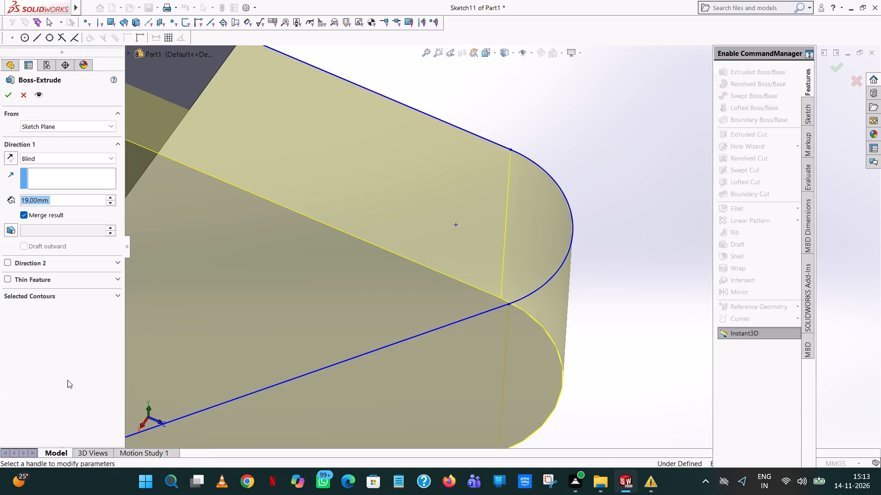
scroll(384, 309, "up", 11)
middle_click_drag(384, 309, 443, 494)
double_click(62, 199)
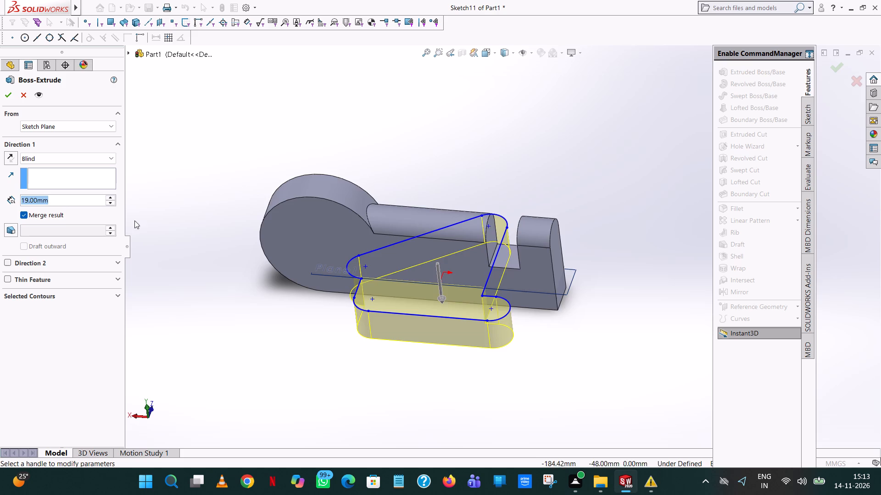
middle_click_drag(223, 254, 182, 112)
scroll(223, 254, "up", 1)
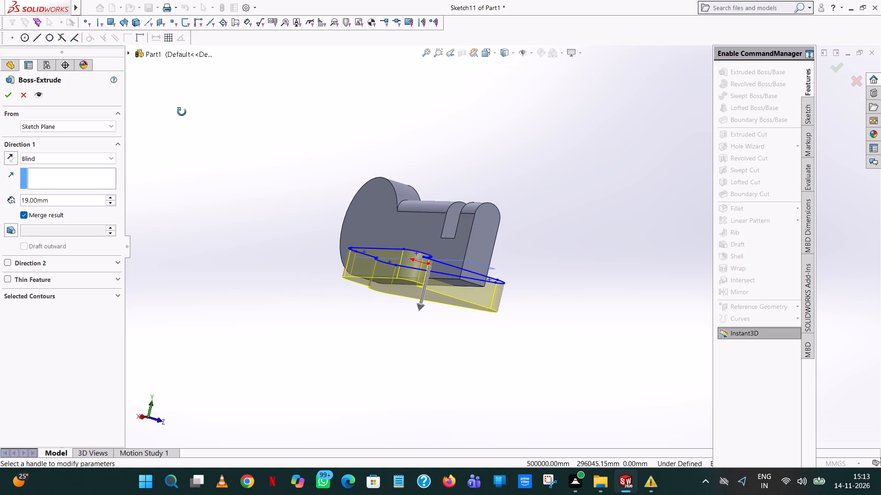
middle_click_drag(182, 112, 165, 118)
double_click(75, 201)
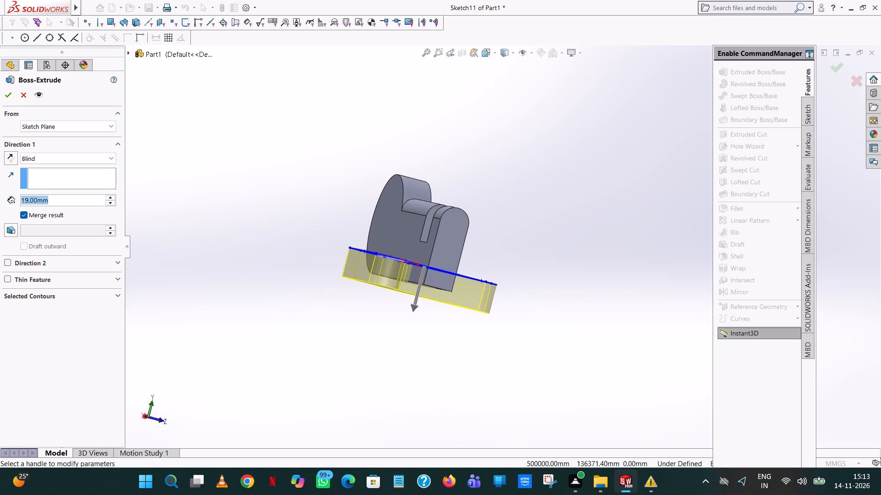
type("14")
key("Return")
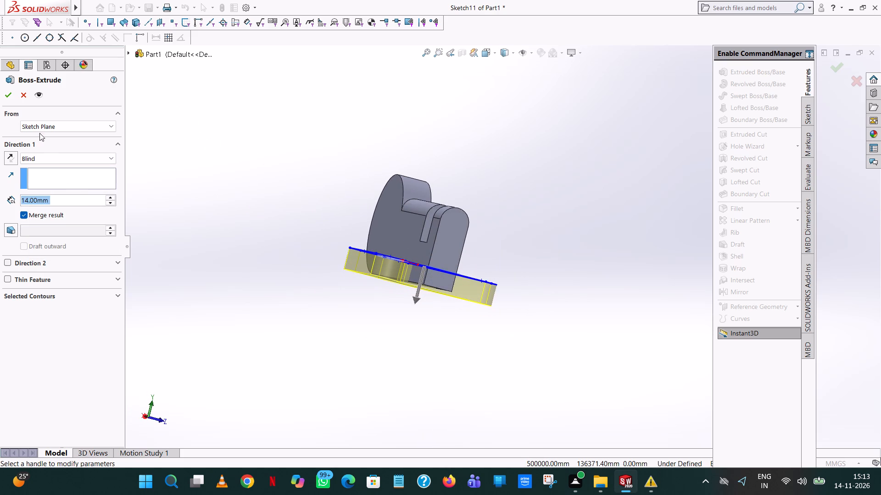
left_click(9, 98)
Hide Plane1.
left_click(602, 188)
middle_click_drag(597, 190, 581, 186)
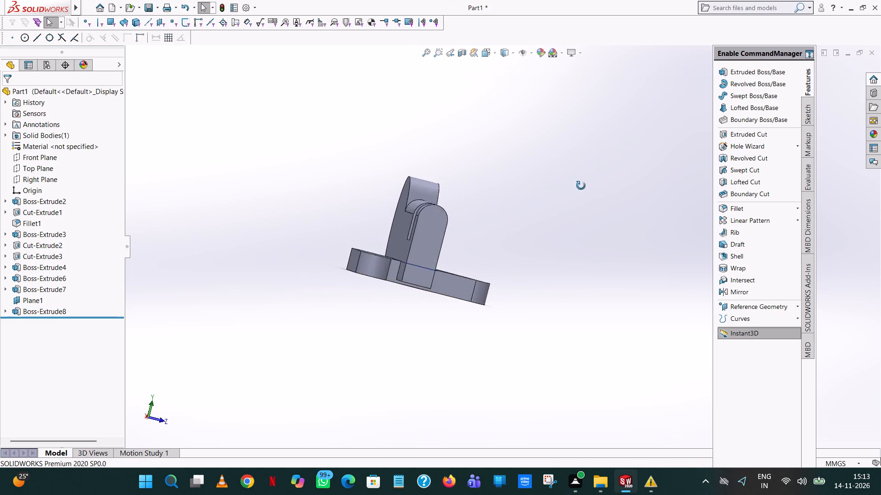
middle_click_drag(581, 186, 419, 324)
left_click(578, 186)
middle_click_drag(527, 198, 537, 208)
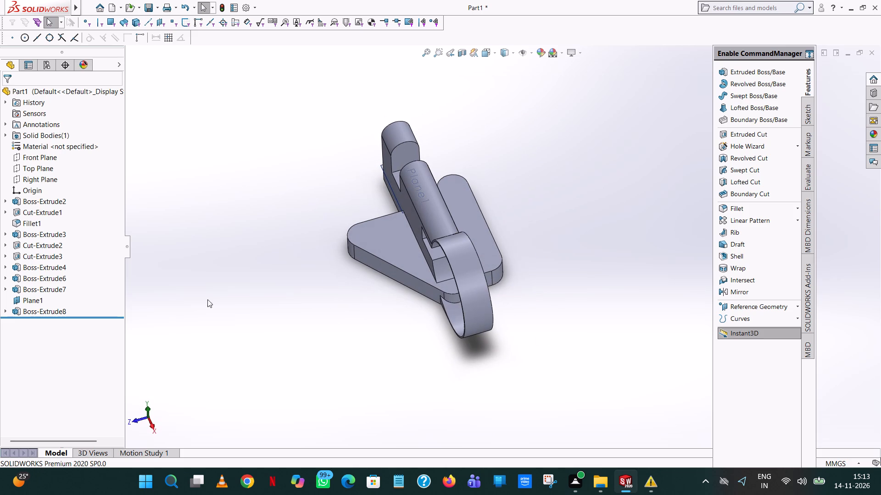
left_click(39, 302)
left_click(57, 288)
Set up a Hole Wizard counterbore hole of type Hex Screw Grade AB ISO 4017, size M3 with Normal fit.
middle_click_drag(532, 205, 531, 292)
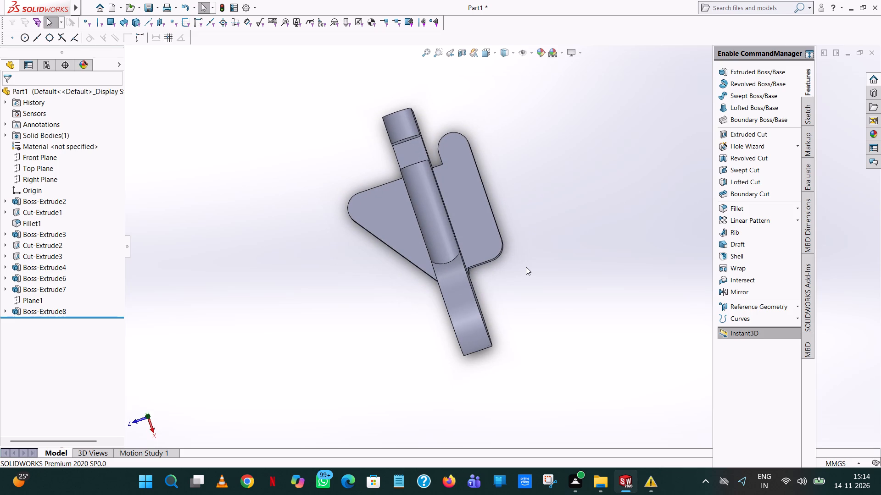
middle_click_drag(535, 240, 637, 287)
scroll(632, 203, "up", 1)
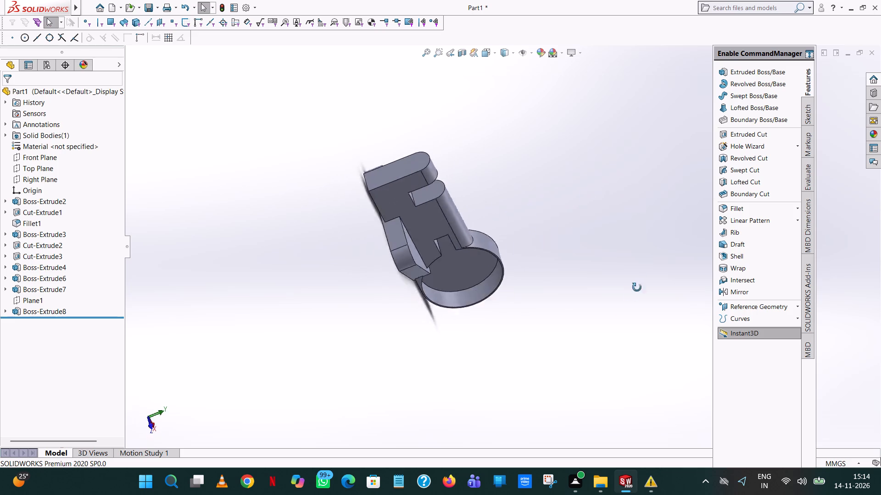
middle_click_drag(637, 287, 570, 392)
middle_click_drag(530, 281, 520, 262)
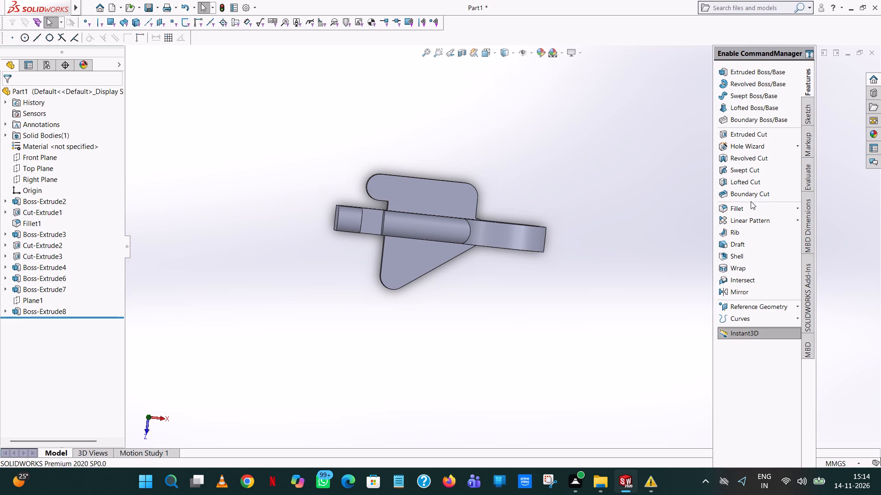
left_click(737, 149)
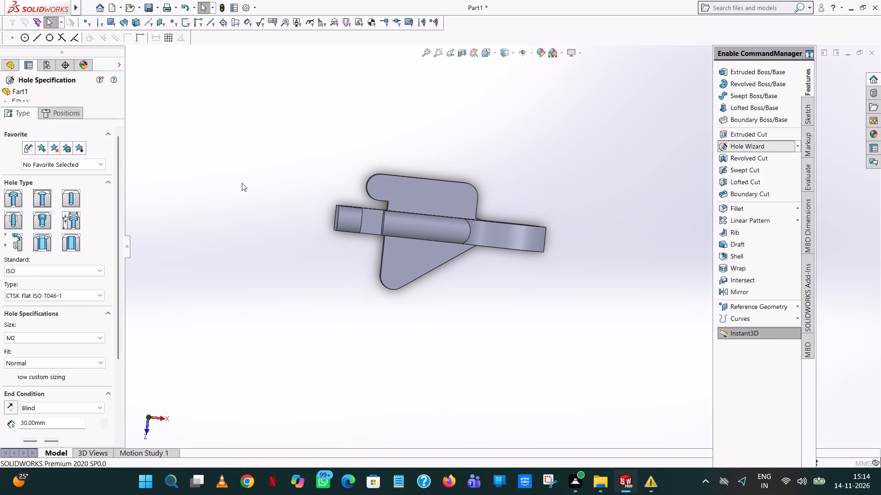
left_click(20, 197)
left_click(33, 297)
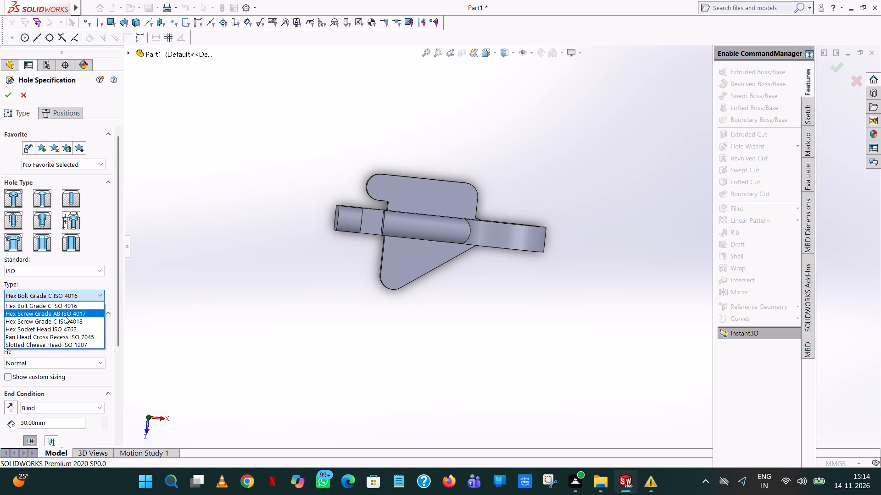
left_click(65, 316)
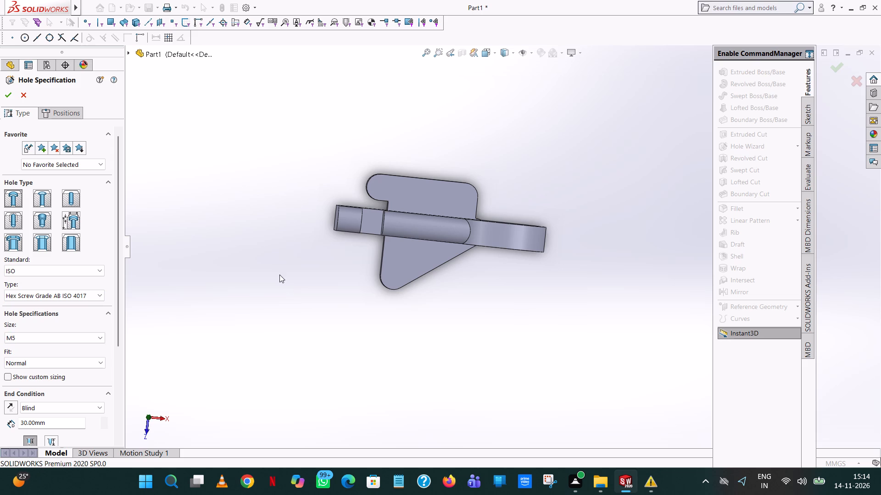
left_click(44, 339)
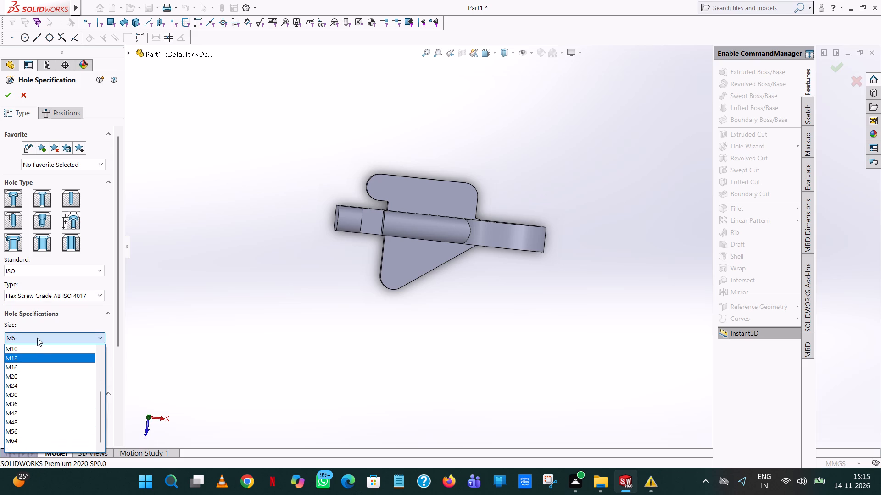
scroll(56, 367, "up", 5)
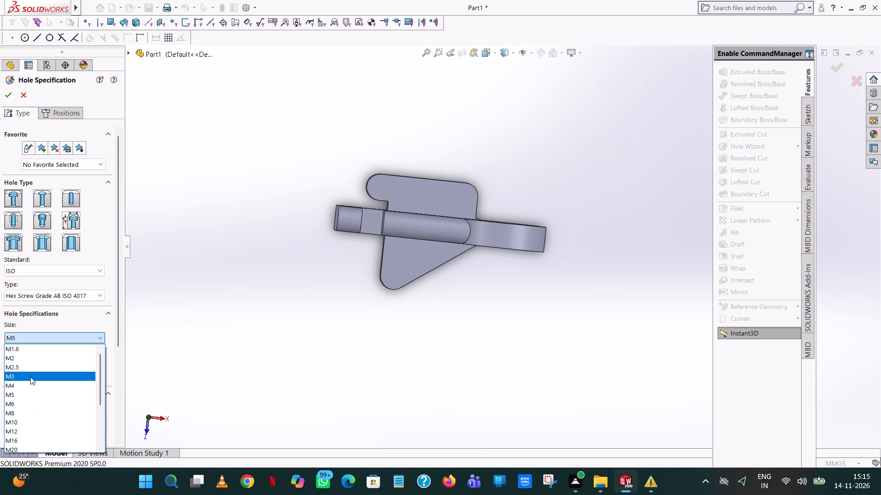
left_click(30, 377)
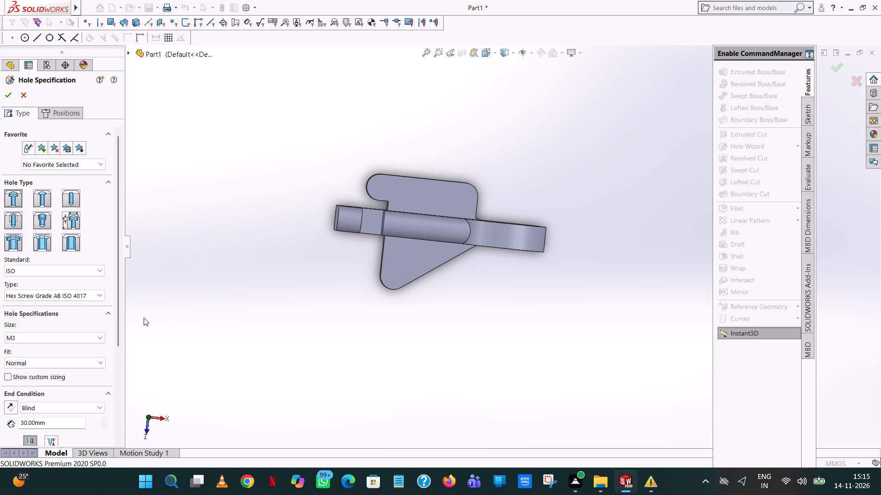
left_click_drag(117, 269, 118, 303)
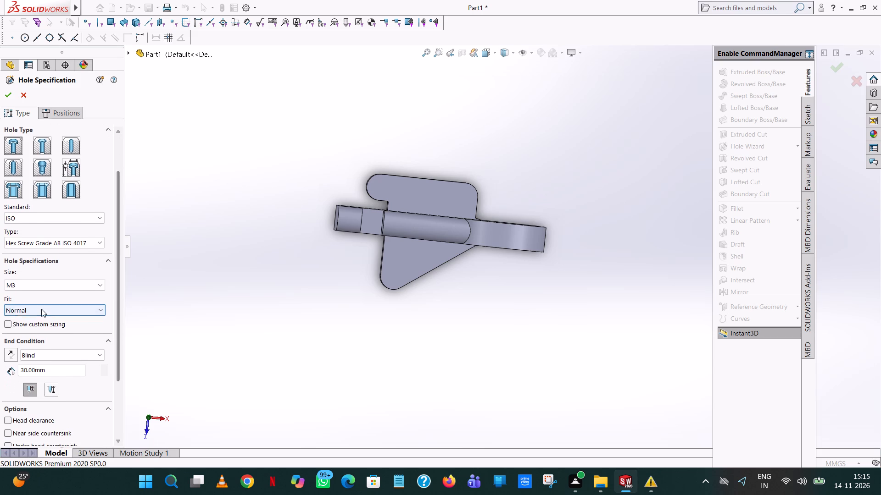
left_click(14, 310)
left_click(177, 290)
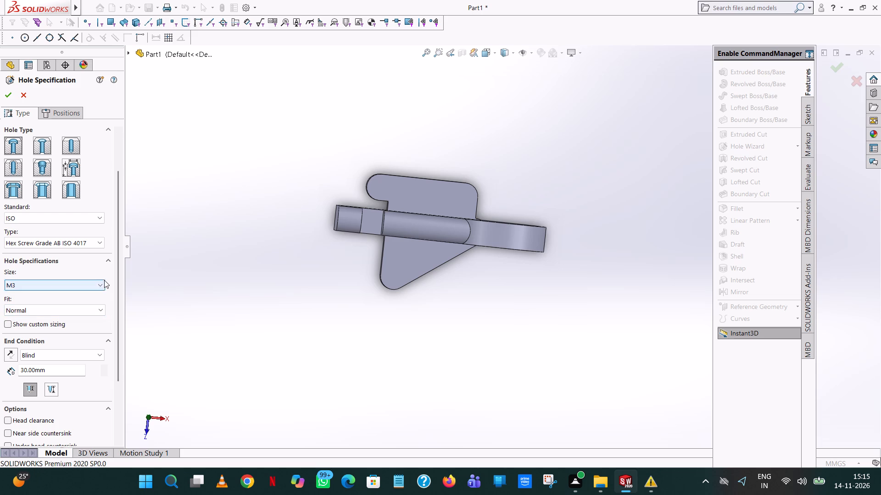
left_click_drag(116, 296, 109, 357)
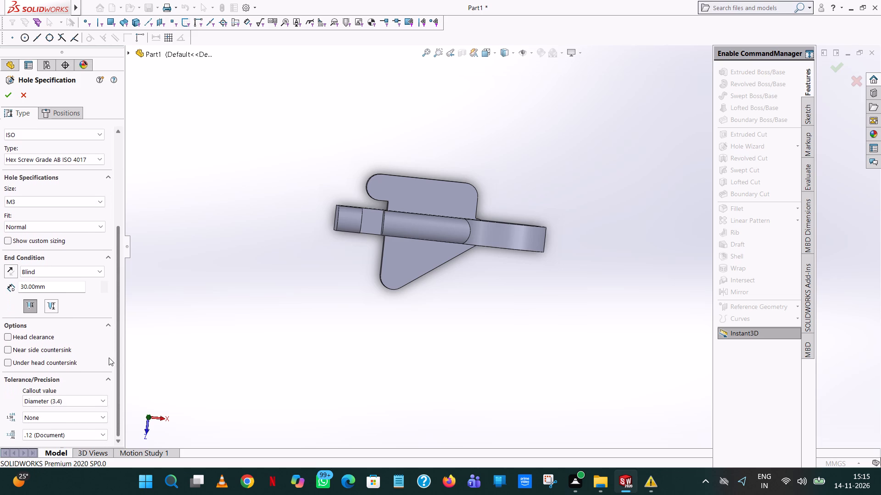
left_click_drag(109, 357, 108, 365)
left_click_drag(108, 365, 107, 378)
Place two counterbore holes on the base plate's face beside the bar, concentric with the rounded end and the opposite rounded corner.
left_click(59, 117)
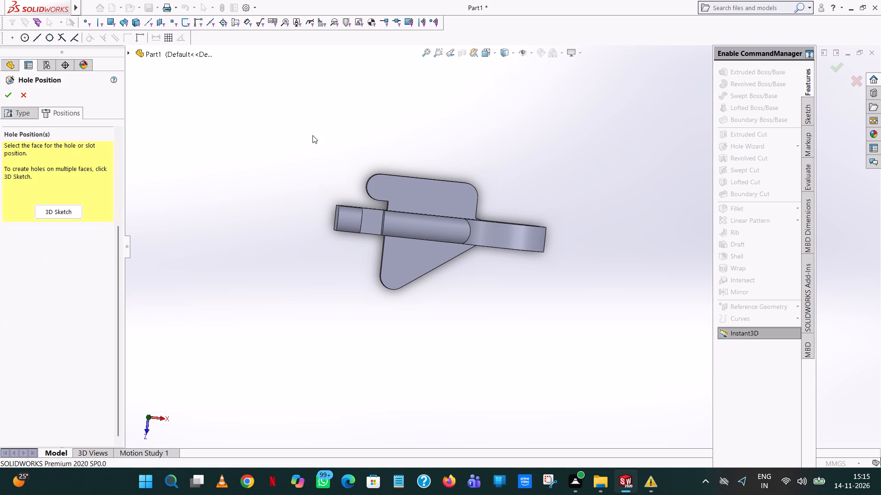
left_click(383, 189)
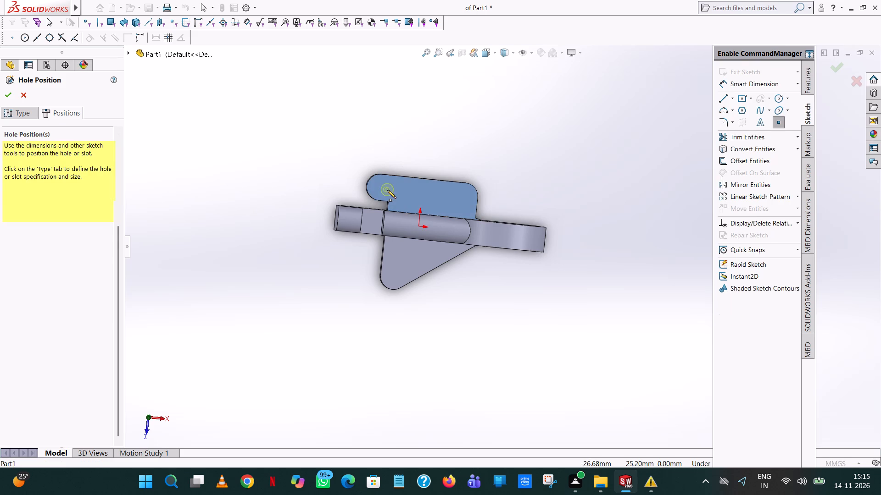
scroll(387, 190, "down", 9)
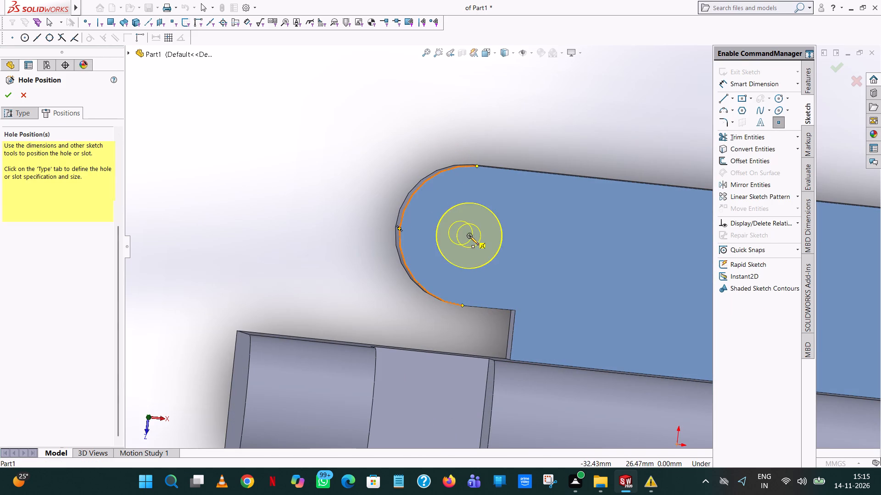
left_click(469, 236)
scroll(532, 238, "up", 7)
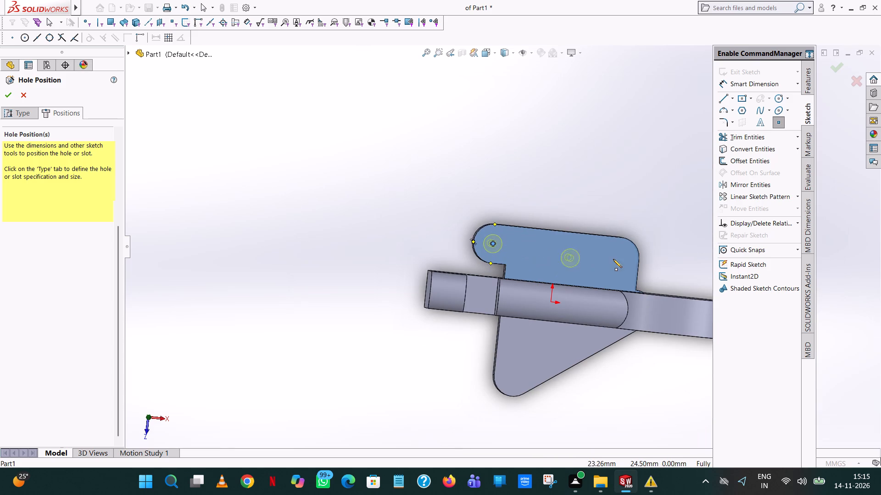
scroll(619, 256, "down", 8)
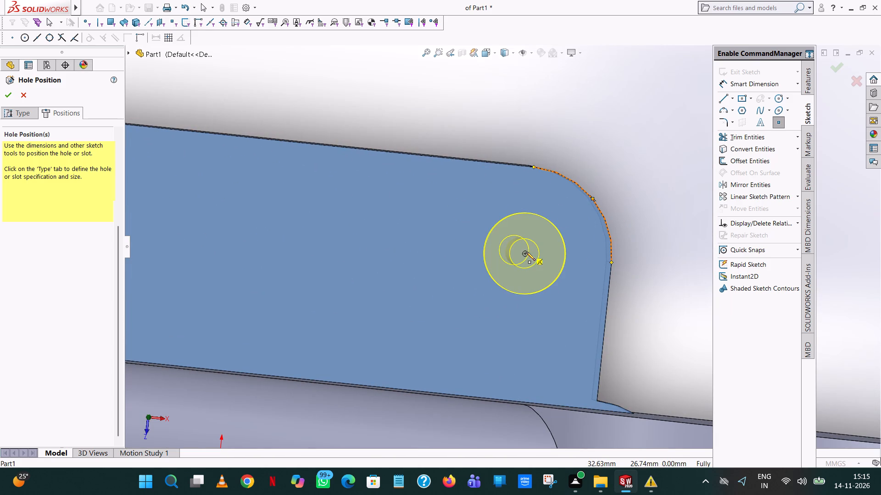
left_click(525, 254)
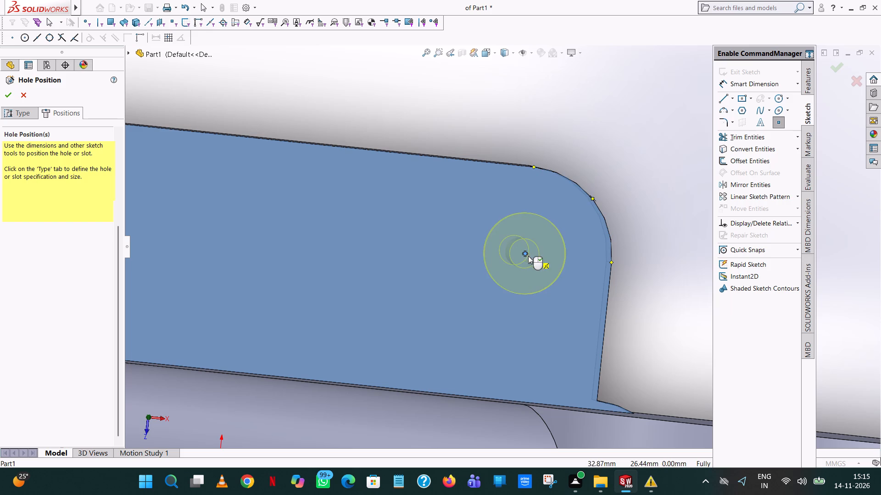
Place a third counterbore hole concentric with the rounded tip of the plate's triangular part and finish the hole feature.
middle_click_drag(528, 258, 486, 483)
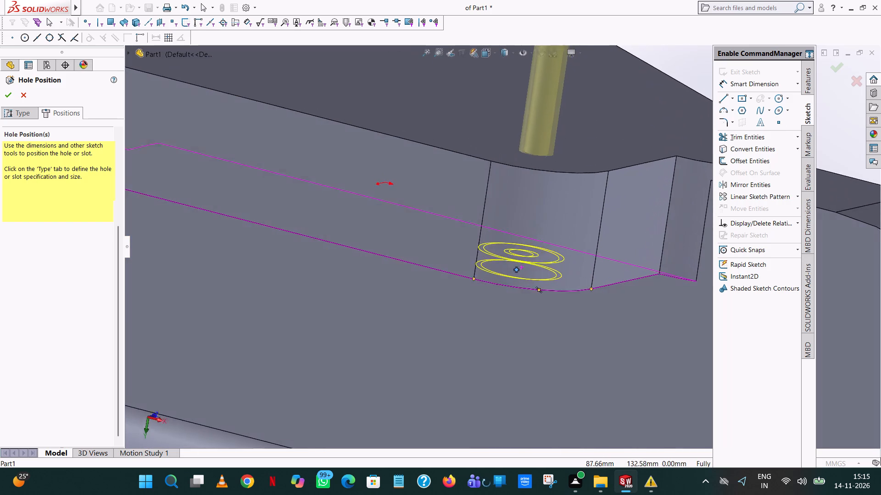
middle_click_drag(486, 483, 538, 308)
scroll(538, 308, "up", 7)
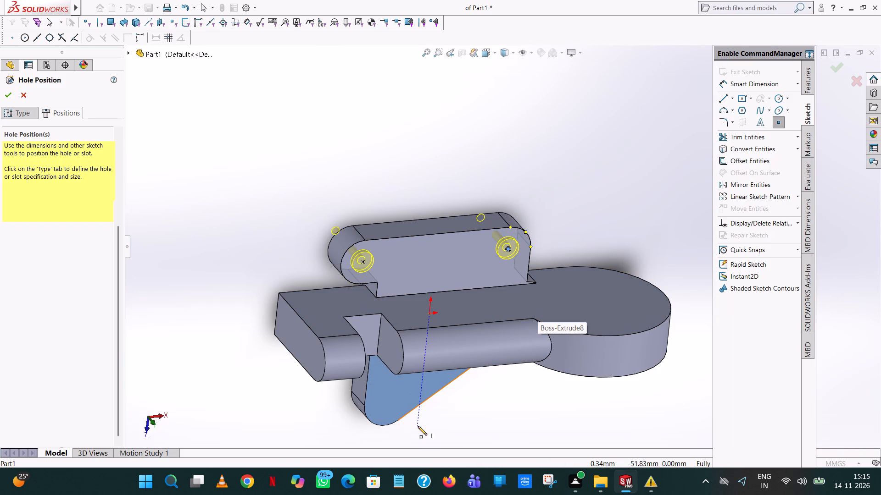
middle_click_drag(418, 426, 410, 305)
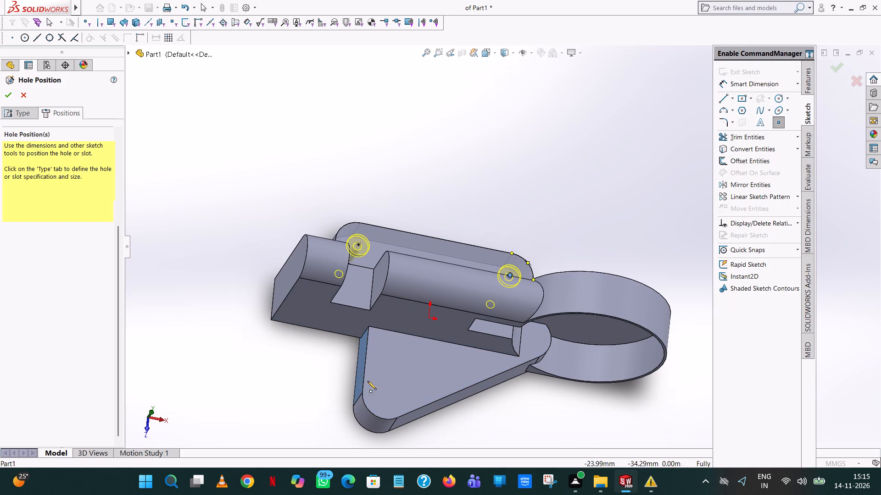
scroll(375, 393, "down", 3)
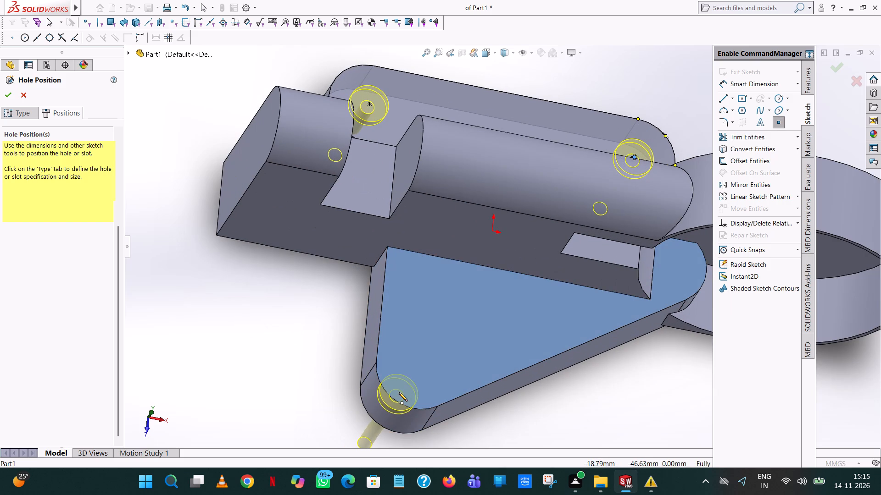
middle_click_drag(398, 394, 376, 425)
scroll(551, 359, "up", 6)
middle_click_drag(552, 359, 551, 410)
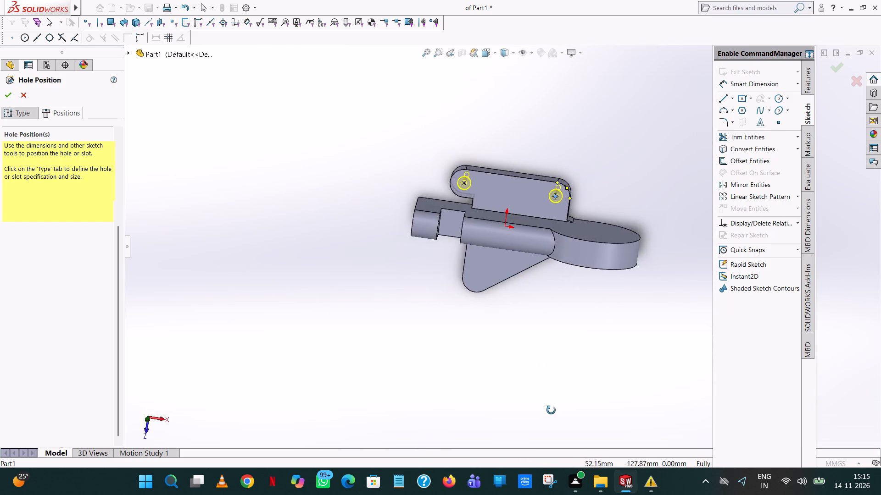
middle_click_drag(551, 410, 617, 300)
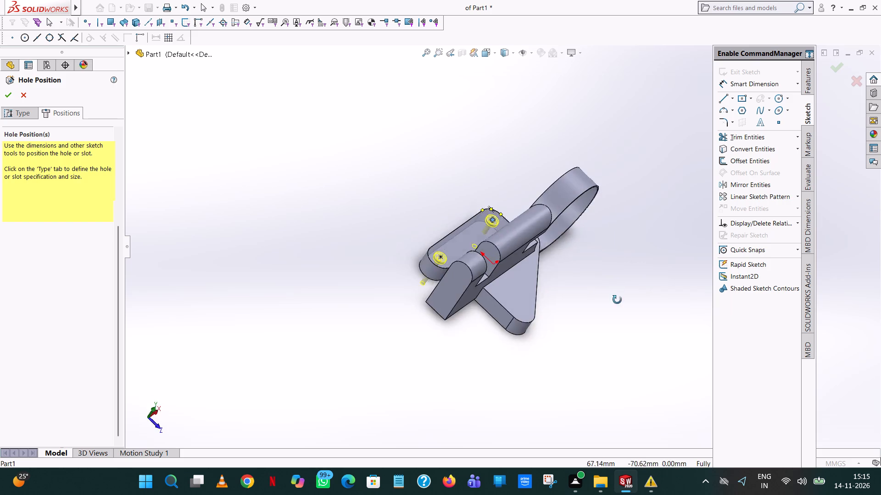
middle_click_drag(617, 300, 594, 381)
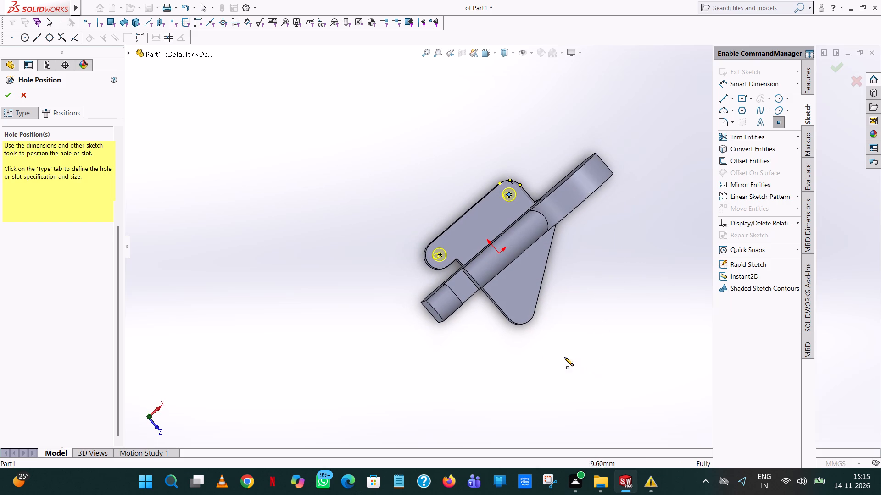
scroll(528, 322, "down", 8)
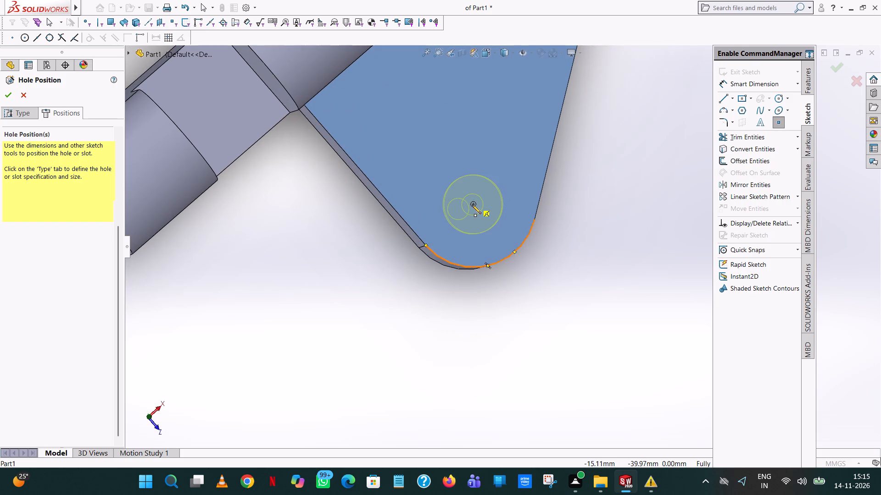
left_click(473, 203)
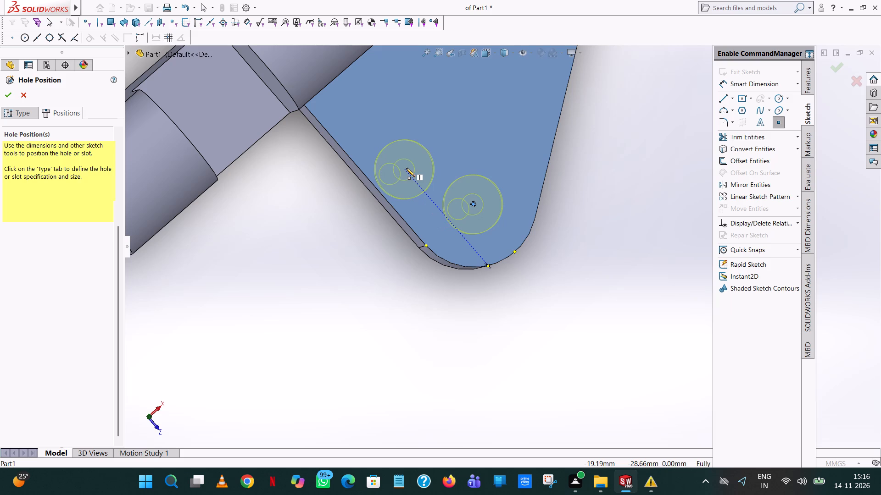
key("Escape")
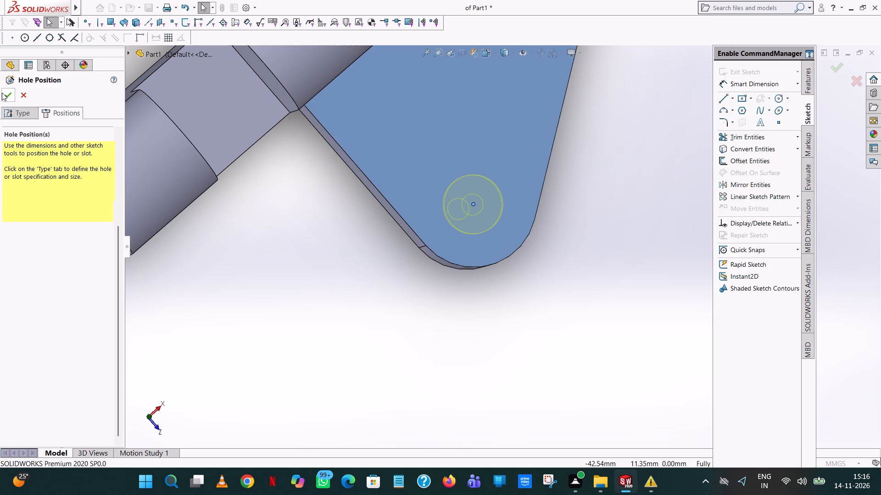
left_click(9, 95)
left_click(565, 262)
Examine the three counterbore holes and the base plate from both sides of the part.
middle_click_drag(553, 256, 542, 203)
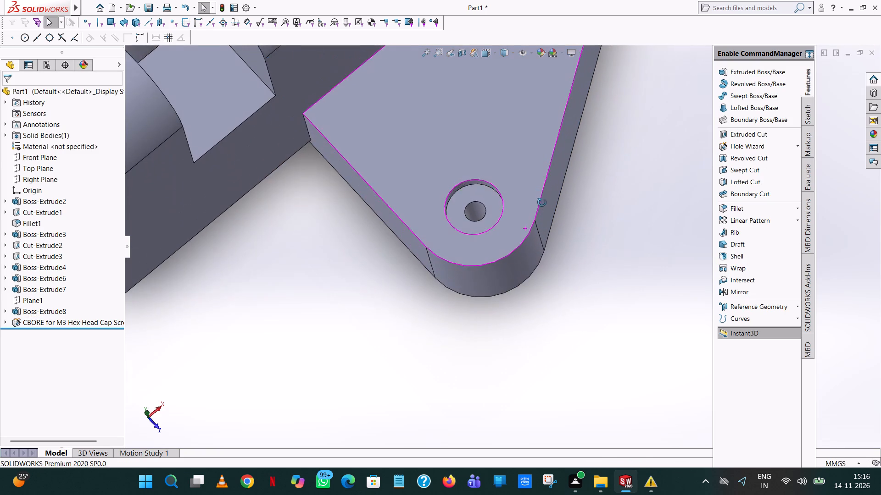
middle_click_drag(542, 203, 572, 174)
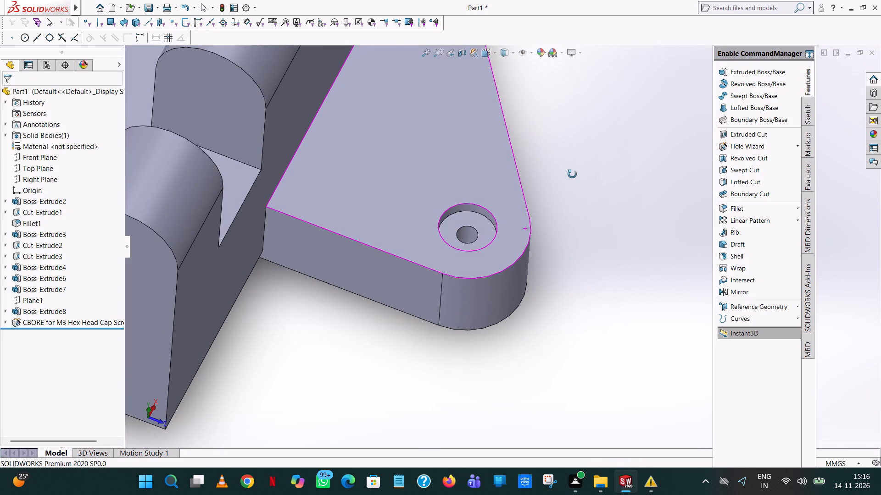
middle_click_drag(572, 174, 572, 175)
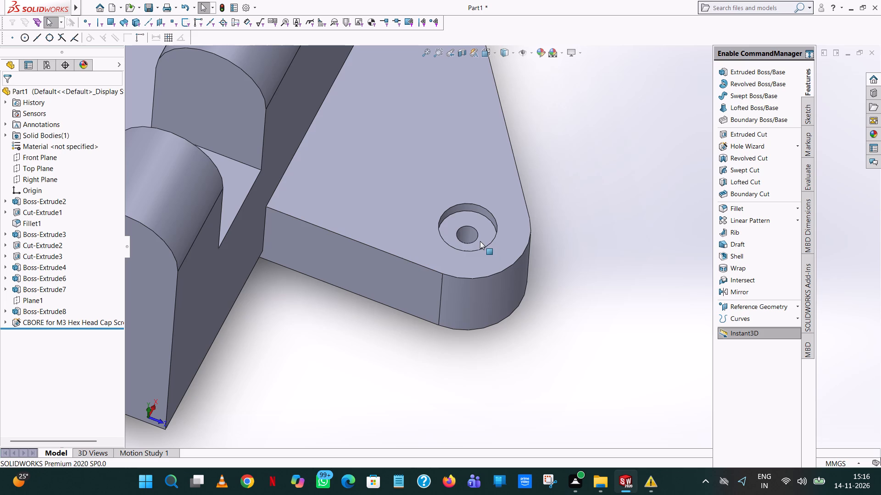
middle_click_drag(471, 232, 488, 364)
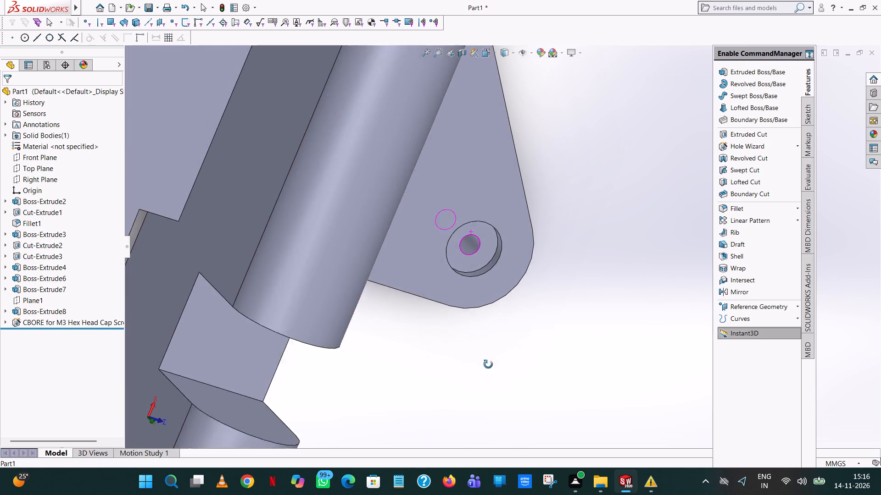
middle_click_drag(488, 364, 486, 408)
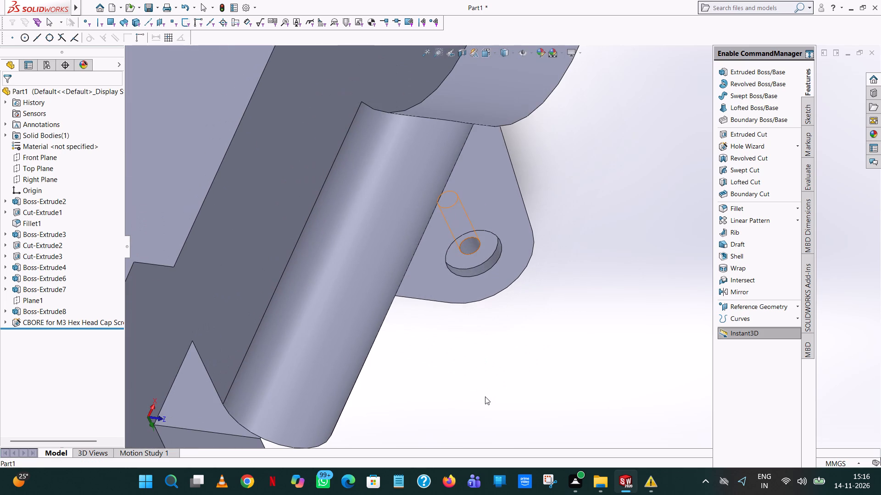
scroll(552, 205, "up", 8)
scroll(546, 205, "down", 2)
middle_click_drag(536, 188, 473, 27)
scroll(487, 32, "up", 1)
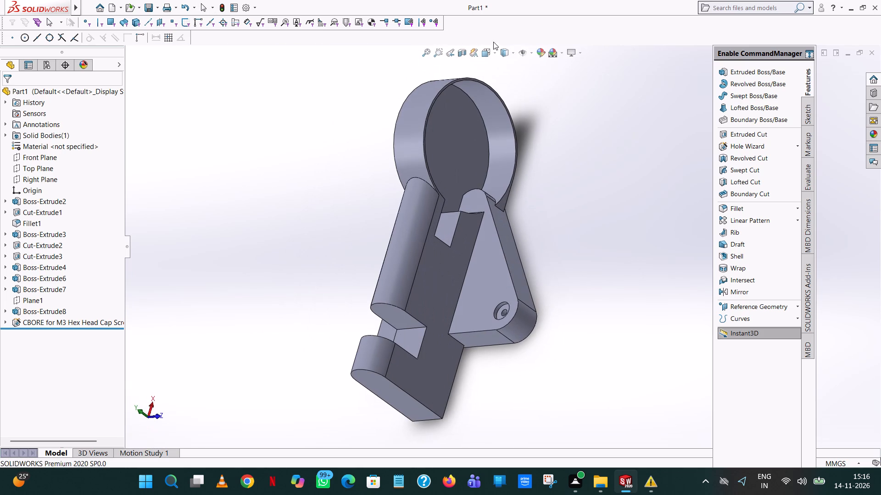
middle_click_drag(510, 175, 415, 220)
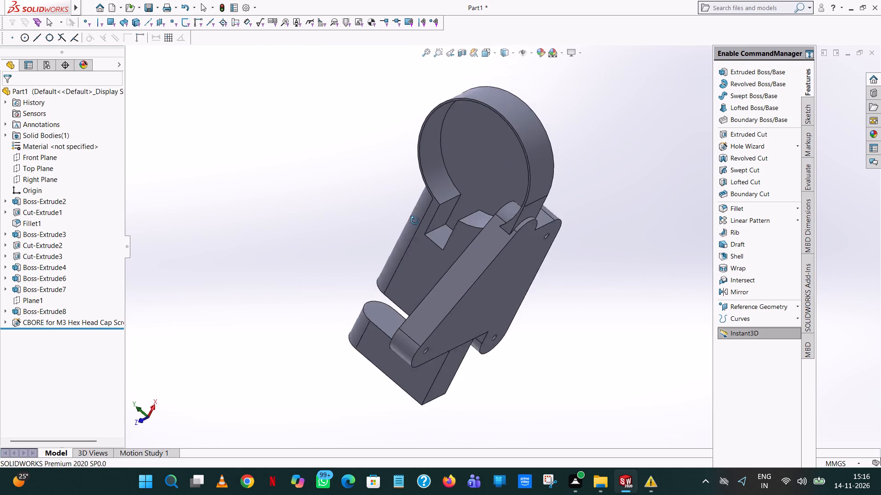
middle_click_drag(415, 220, 387, 137)
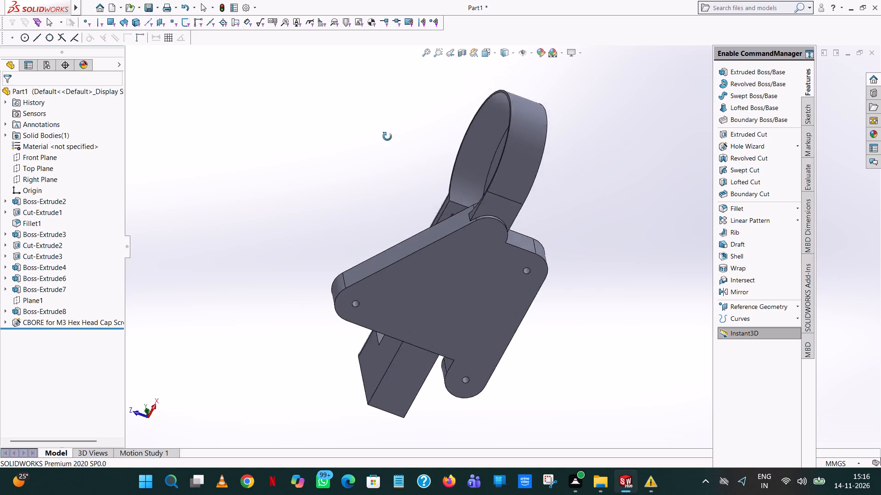
middle_click_drag(387, 137, 445, 494)
scroll(445, 494, "down", 1)
scroll(445, 494, "up", 1)
middle_click_drag(580, 271, 569, 411)
scroll(569, 411, "up", 1)
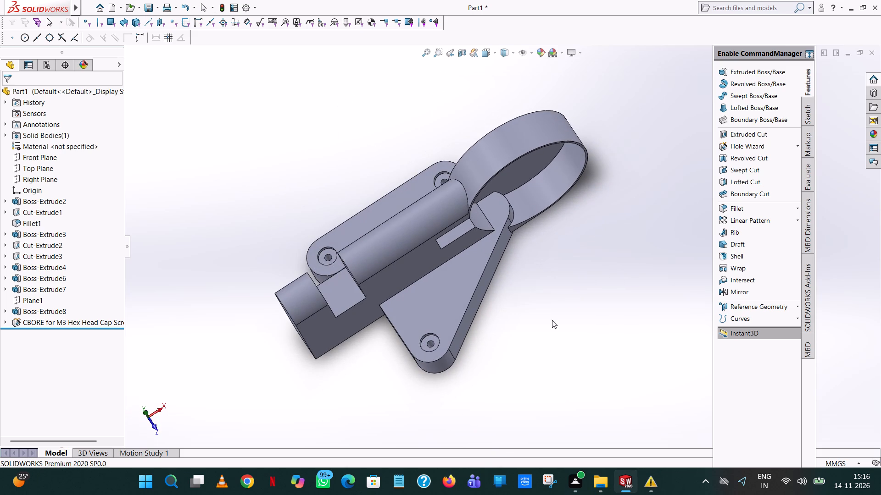
middle_click_drag(550, 291, 536, 296)
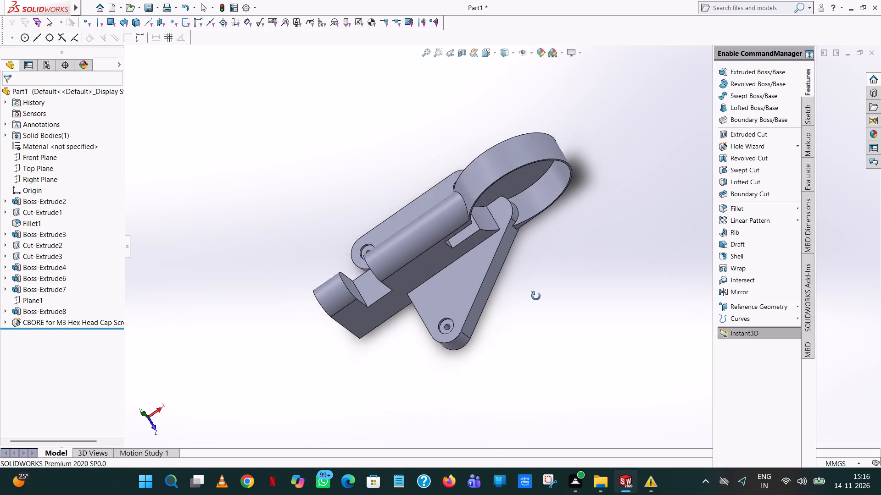
middle_click_drag(536, 296, 597, 349)
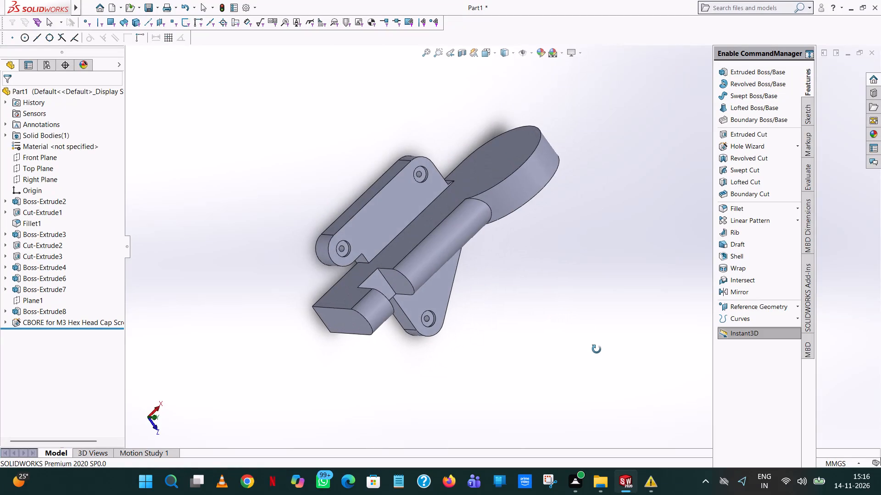
middle_click_drag(597, 349, 596, 332)
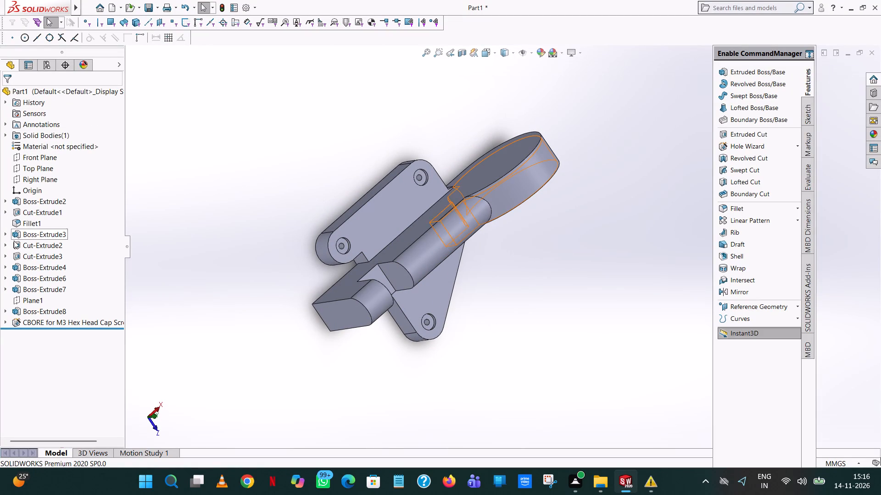
Edit the base plate's profile sketch, move the whole profile 20 mm in X toward the bar's notched end, and exit the sketch.
left_click(22, 316)
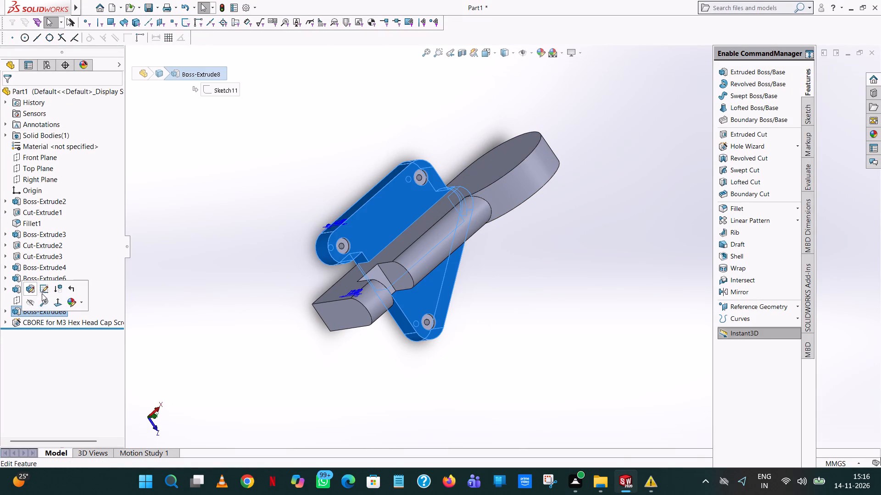
left_click(42, 293)
middle_click_drag(496, 264, 462, 210)
scroll(465, 241, "up", 1)
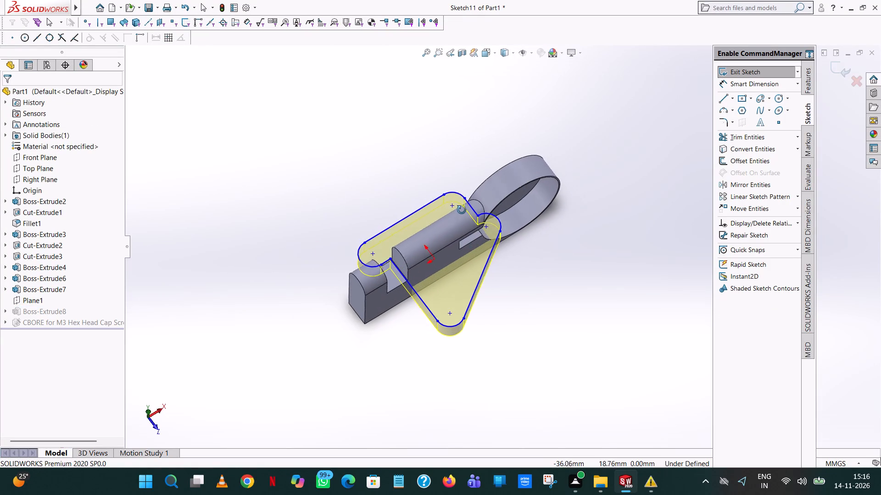
middle_click_drag(462, 210, 460, 209)
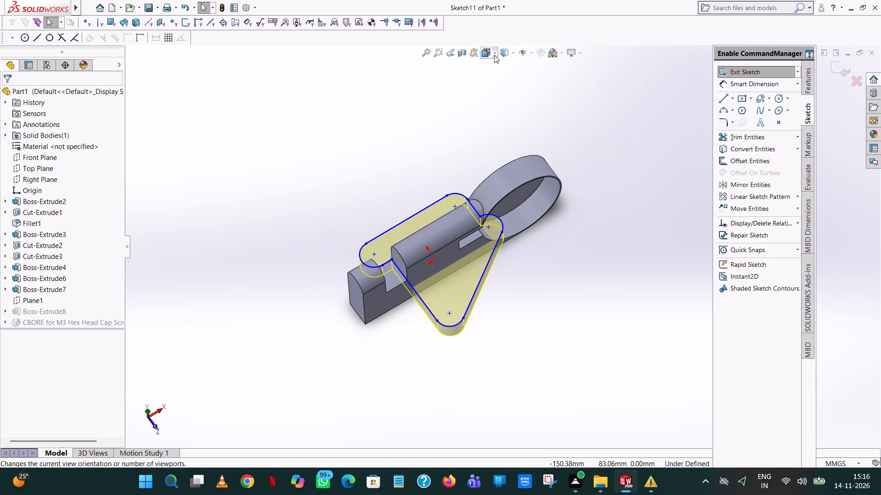
left_click(494, 55)
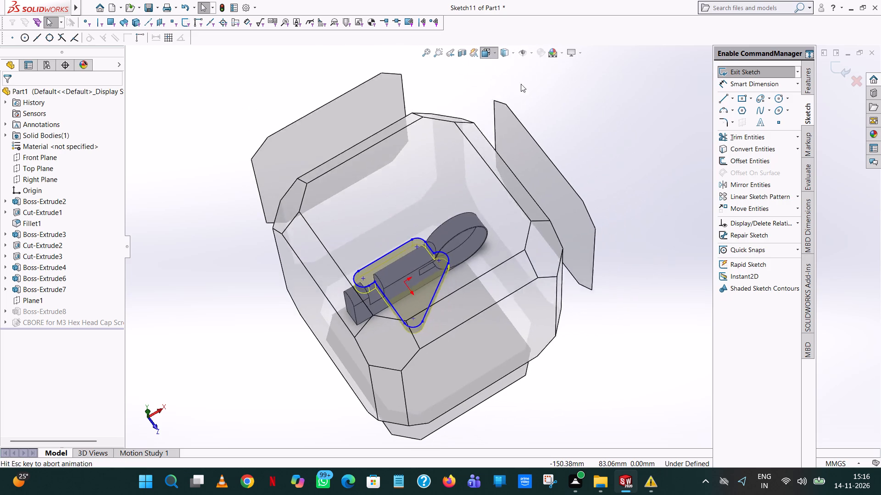
left_click(533, 105)
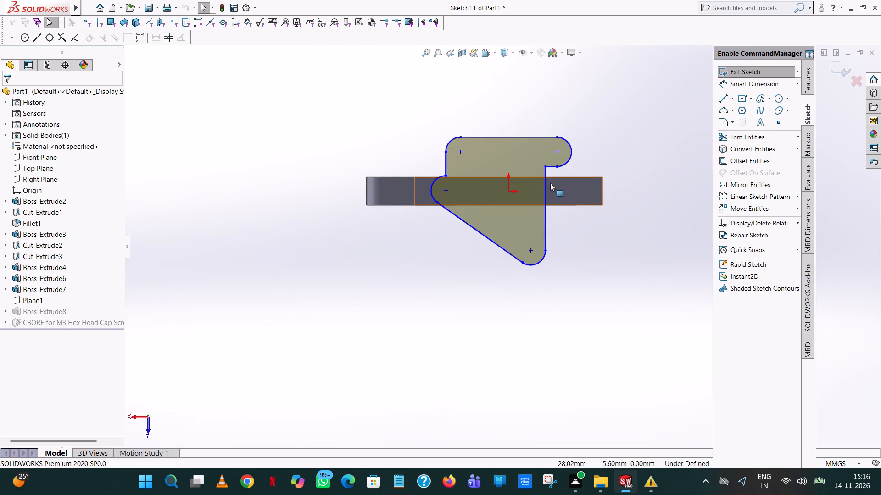
scroll(550, 183, "down", 1)
scroll(413, 188, "down", 4)
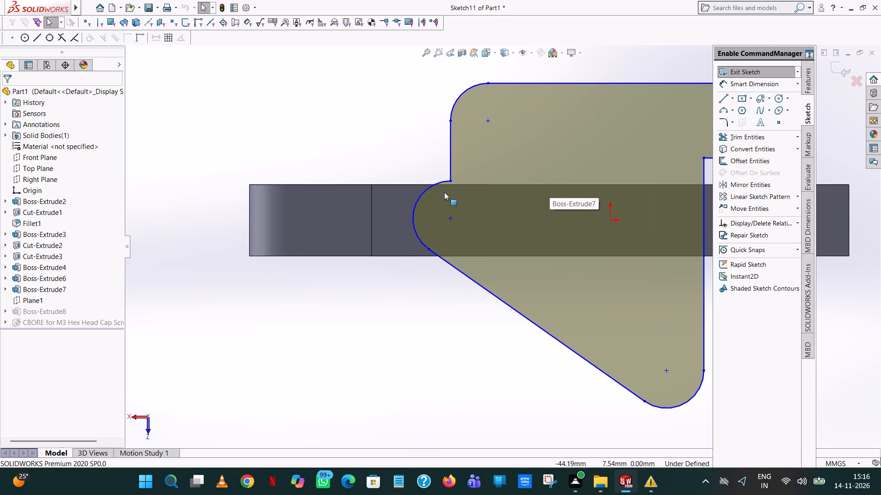
scroll(444, 192, "up", 6)
left_click(638, 130)
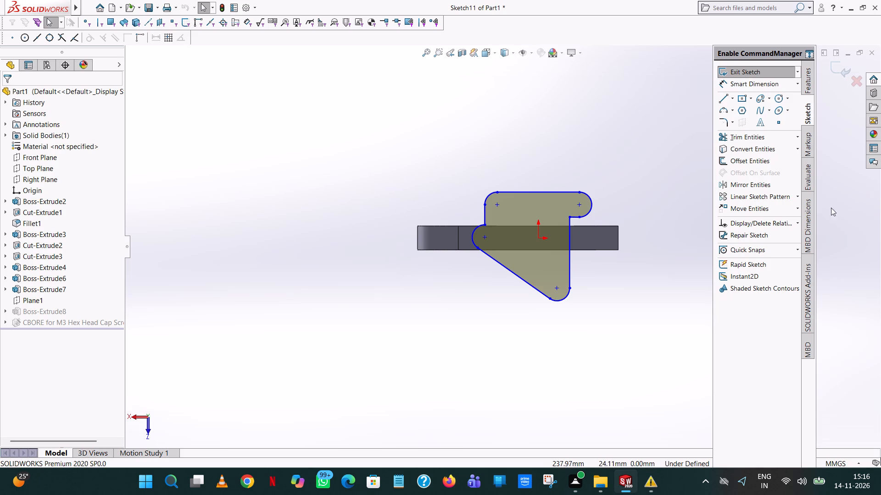
left_click(780, 206)
left_click_drag(638, 145, 368, 327)
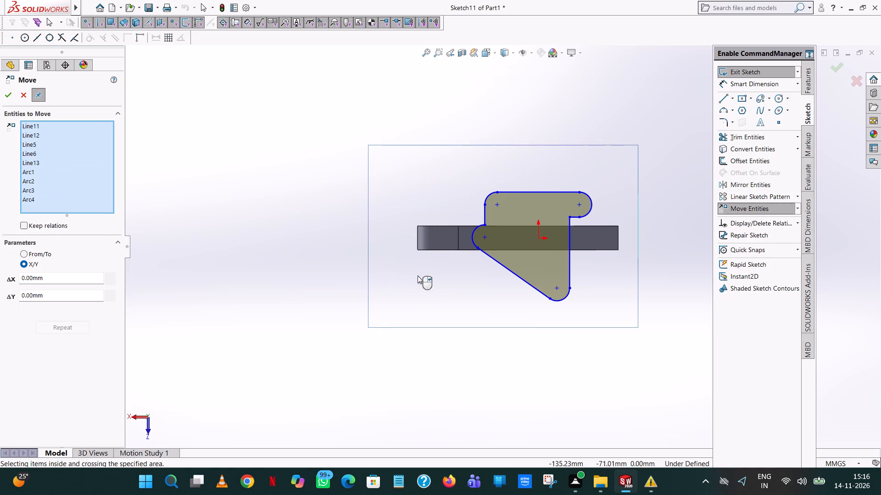
left_click(111, 275)
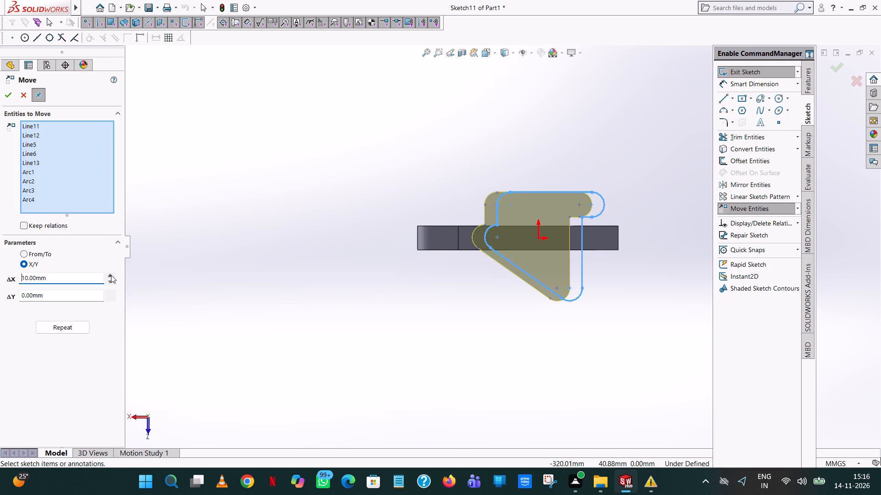
left_click(111, 275)
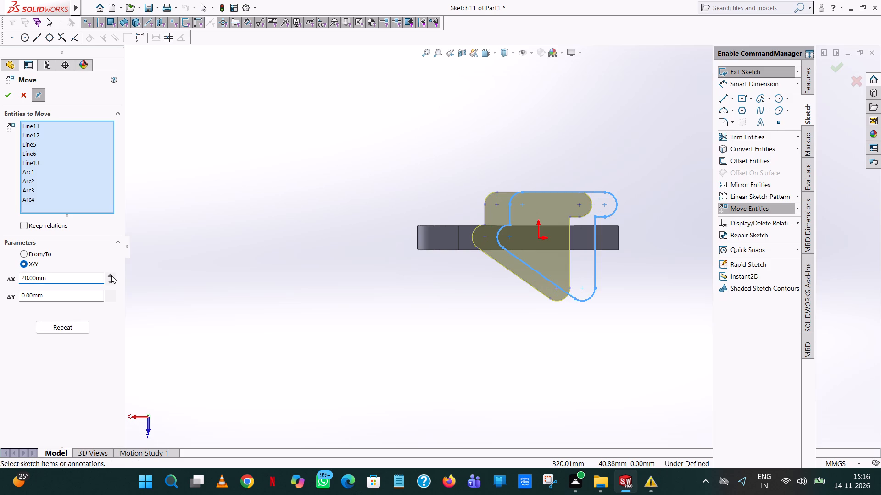
left_click(8, 96)
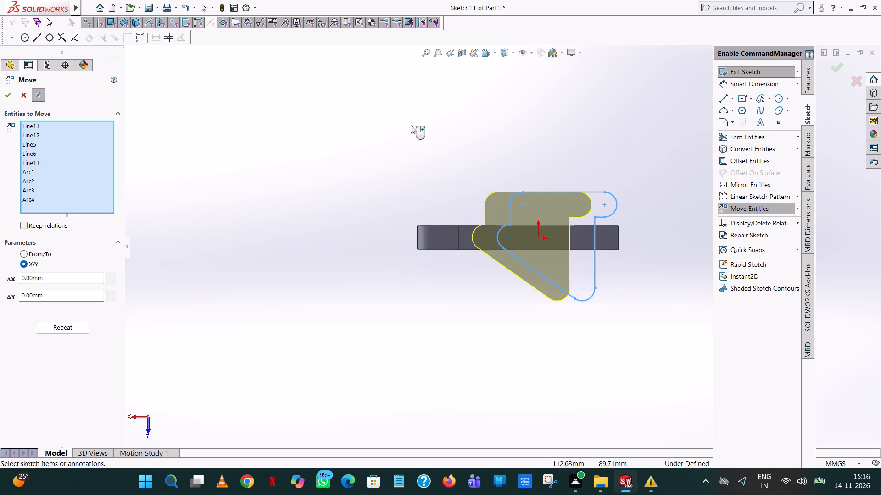
left_click(329, 115)
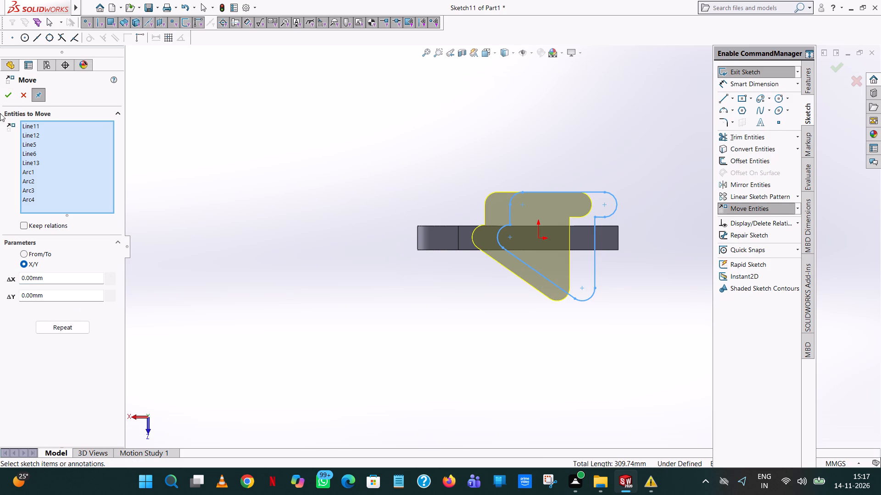
left_click(8, 96)
left_click(485, 126)
scroll(485, 126, "up", 1)
middle_click_drag(485, 126, 485, 232)
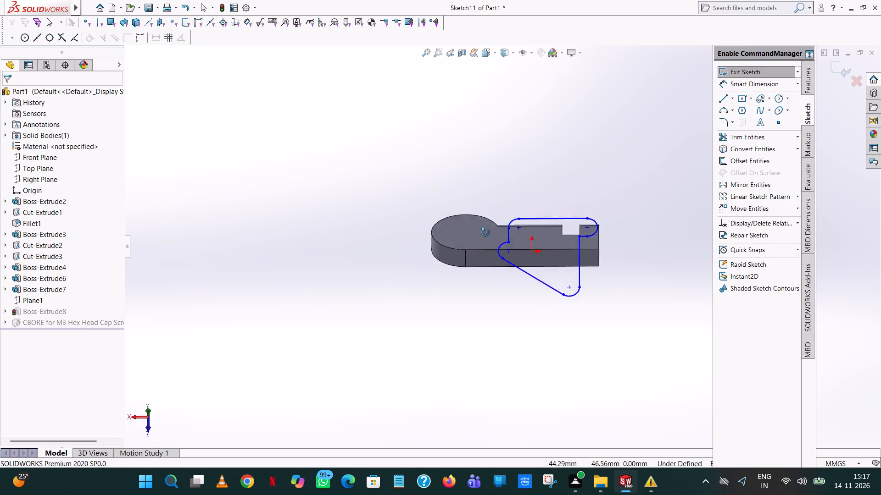
middle_click_drag(485, 232, 485, 383)
left_click(775, 74)
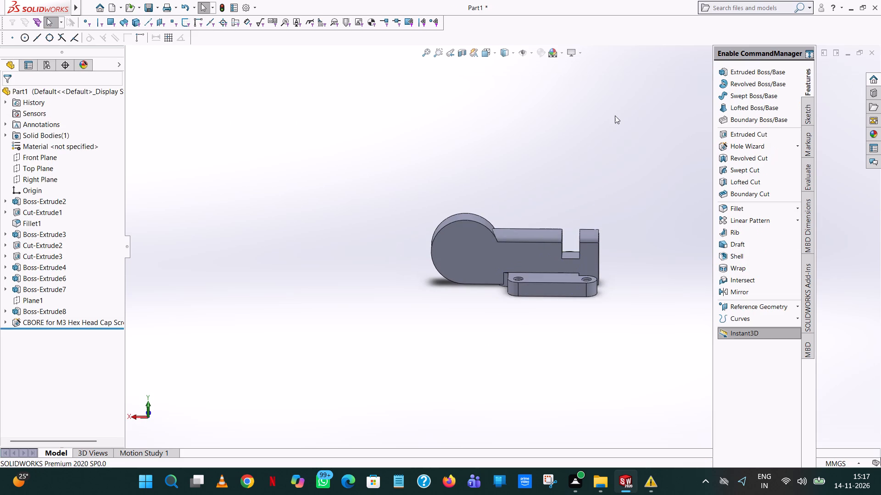
Examine the shifted base plate and its counterbore holes from all sides of the part.
scroll(614, 116, "up", 1)
middle_click_drag(613, 118, 600, 343)
scroll(600, 343, "down", 1)
scroll(526, 141, "down", 2)
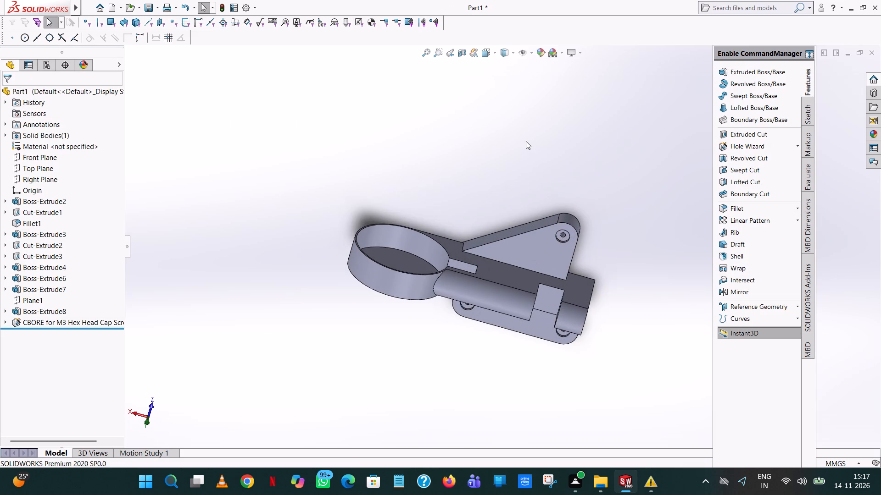
middle_click_drag(486, 189, 476, 330)
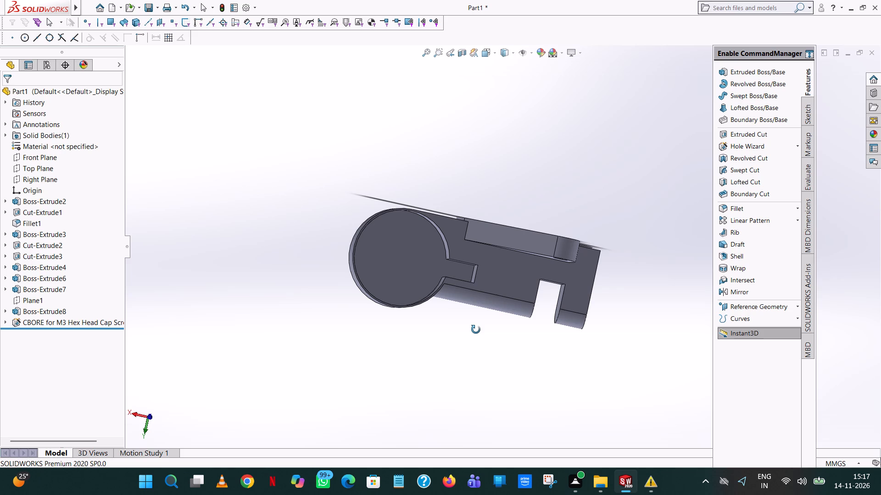
middle_click_drag(476, 330, 491, 159)
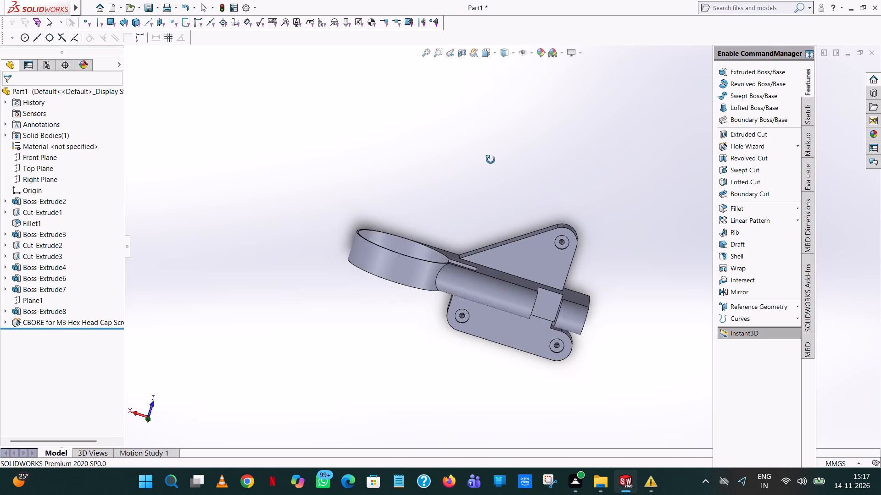
middle_click_drag(491, 159, 443, 245)
scroll(489, 150, "up", 1)
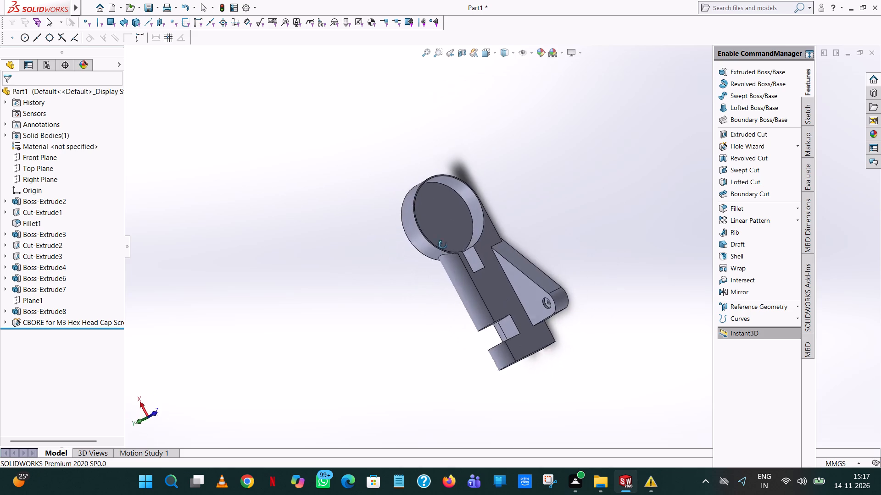
middle_click_drag(443, 245, 704, 305)
scroll(701, 280, "up", 1)
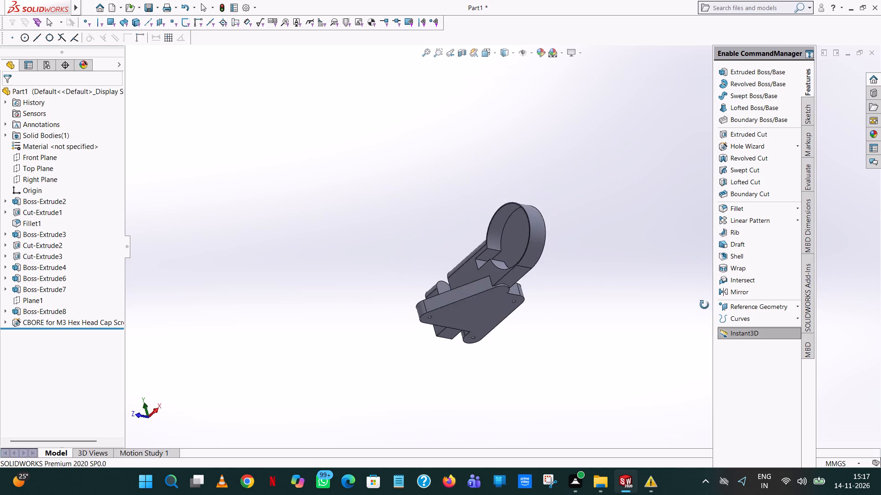
middle_click_drag(704, 305, 707, 316)
middle_click_drag(599, 205, 640, 385)
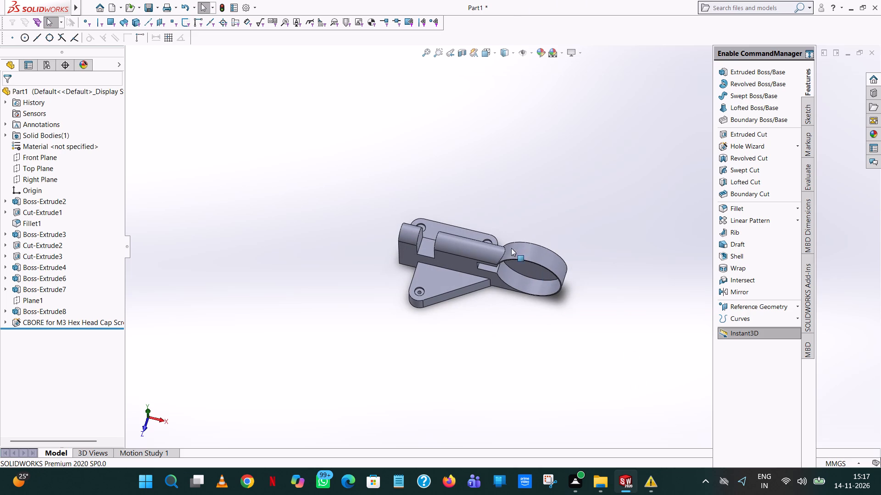
middle_click_drag(511, 262, 510, 333)
middle_click_drag(510, 332, 365, 228)
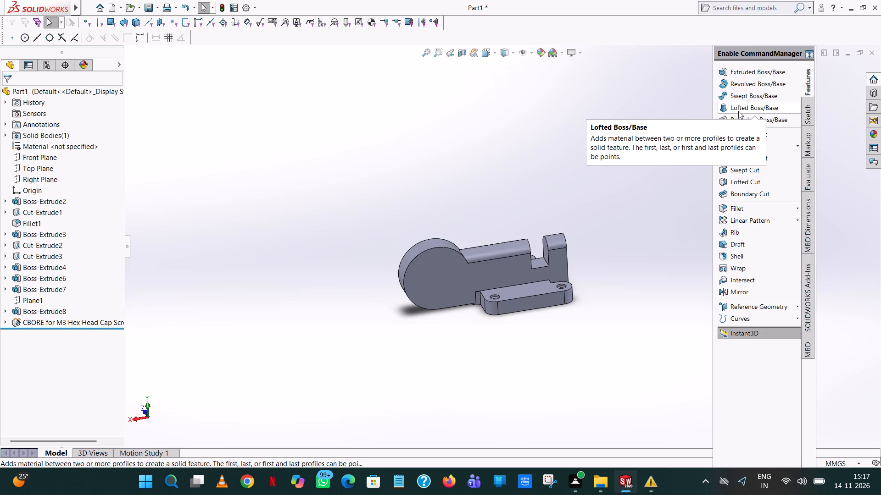
Start an extruded boss sketch on the flat face of the bar's round end and draw a concentric circle of radius 12 mm.
left_click(771, 68)
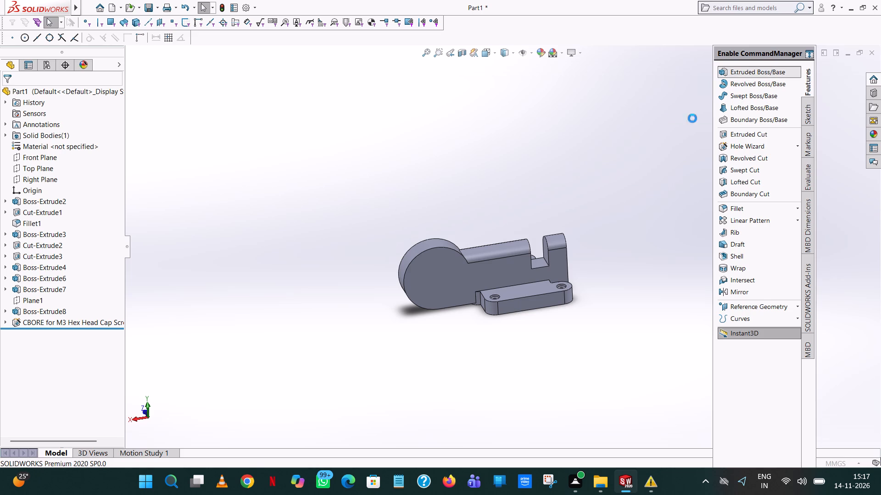
left_click(430, 271)
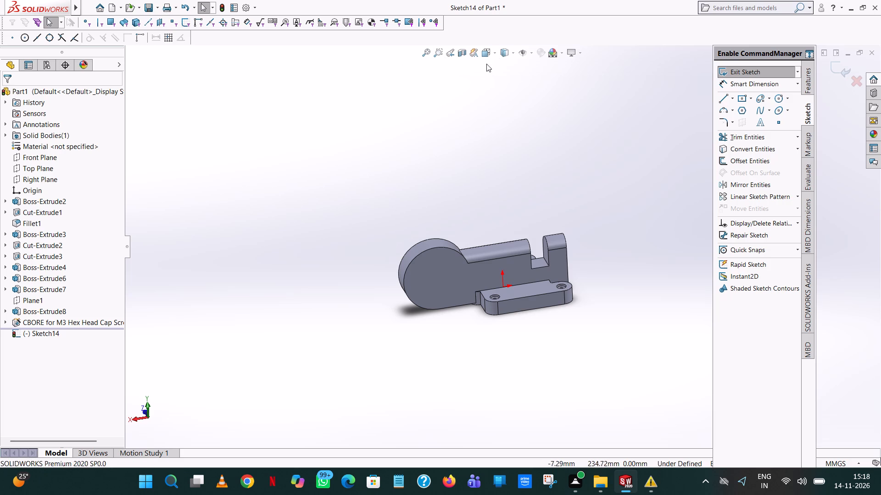
left_click(496, 53)
left_click(540, 106)
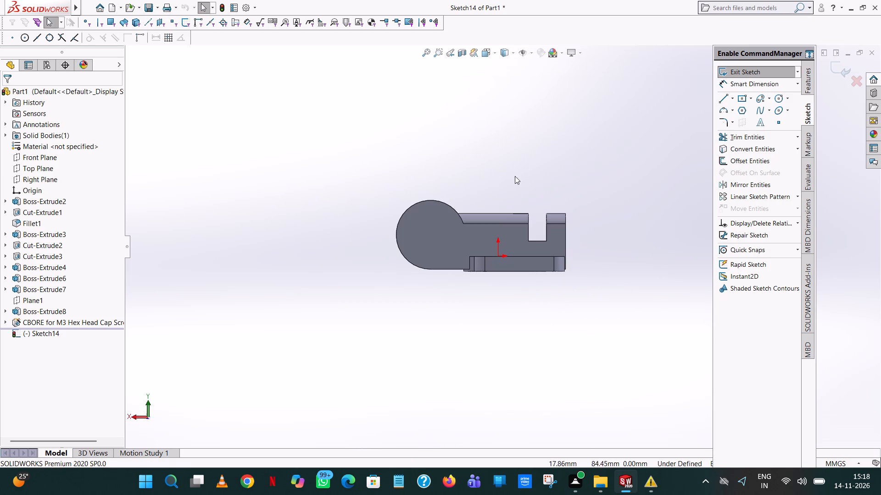
left_click(775, 99)
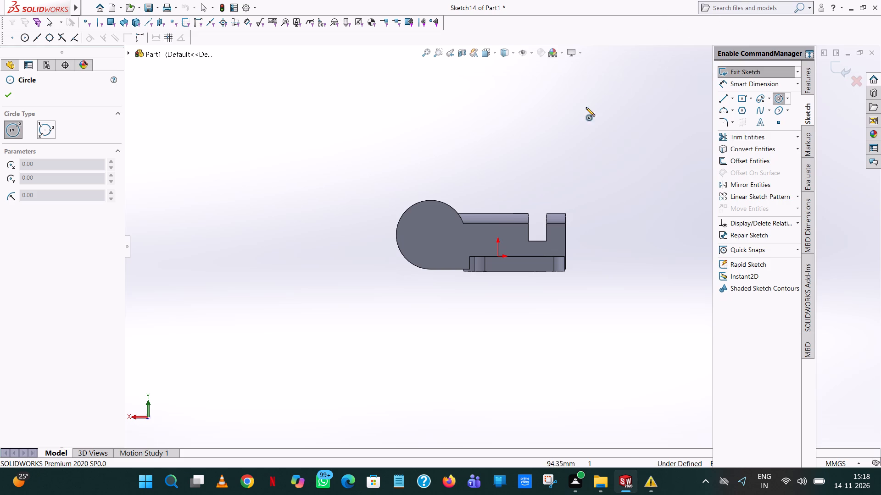
scroll(435, 203, "down", 2)
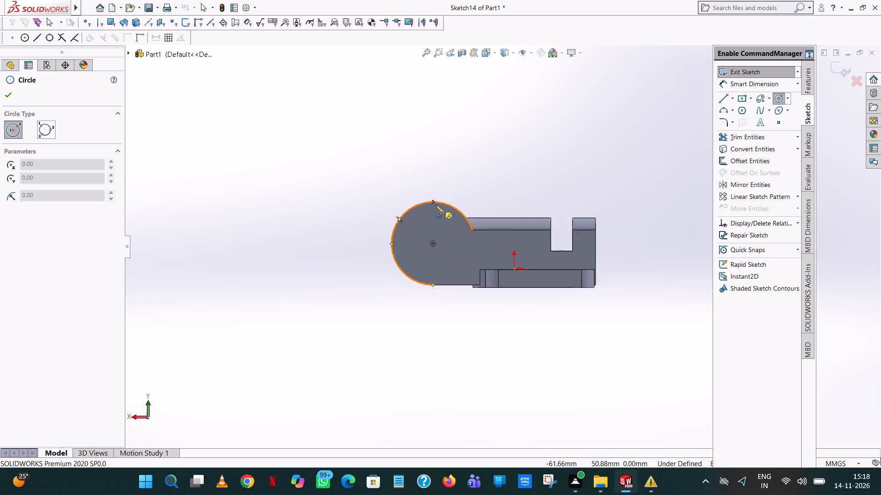
scroll(435, 205, "down", 3)
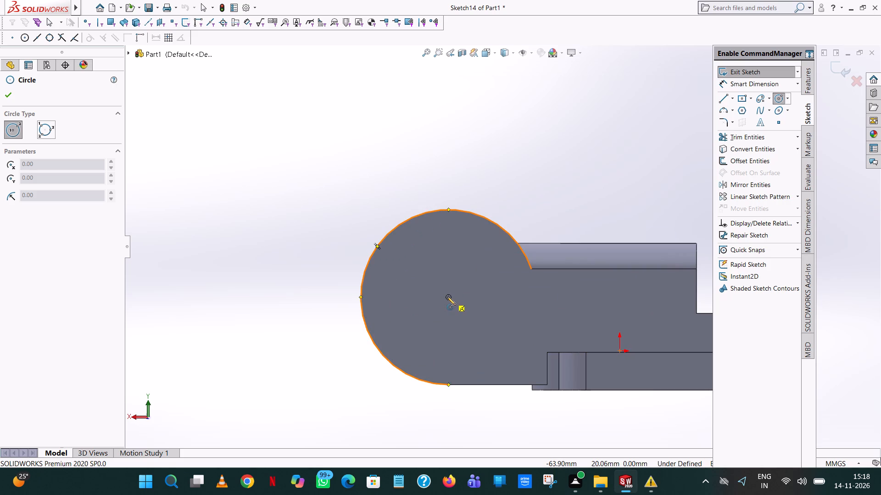
left_click(448, 297)
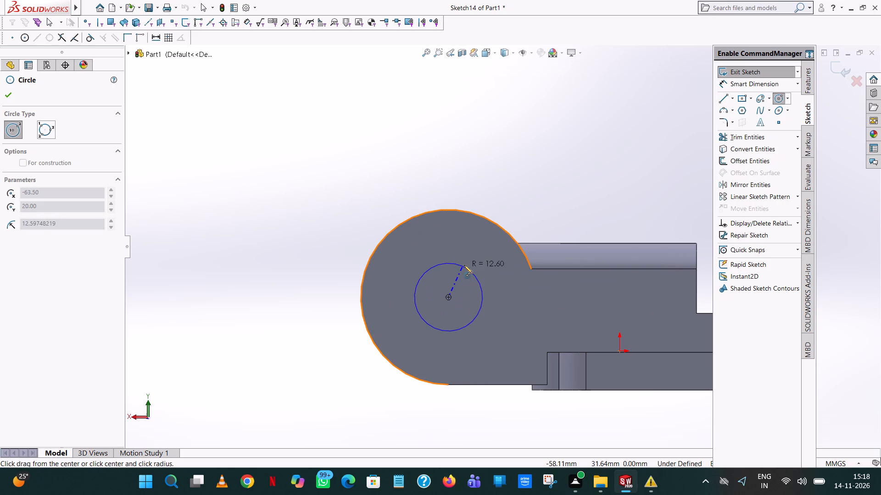
left_click(464, 265)
type("12")
key("Return")
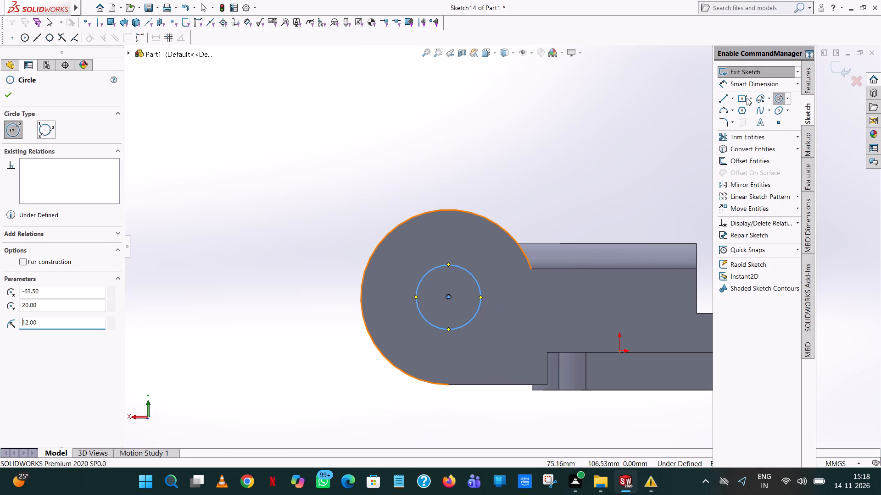
Draw a 32.5 mm vertical line from the circle's bar-side quadrant to the bottom edge, then a 12 mm horizontal line to the round end's tangent point.
left_click(725, 100)
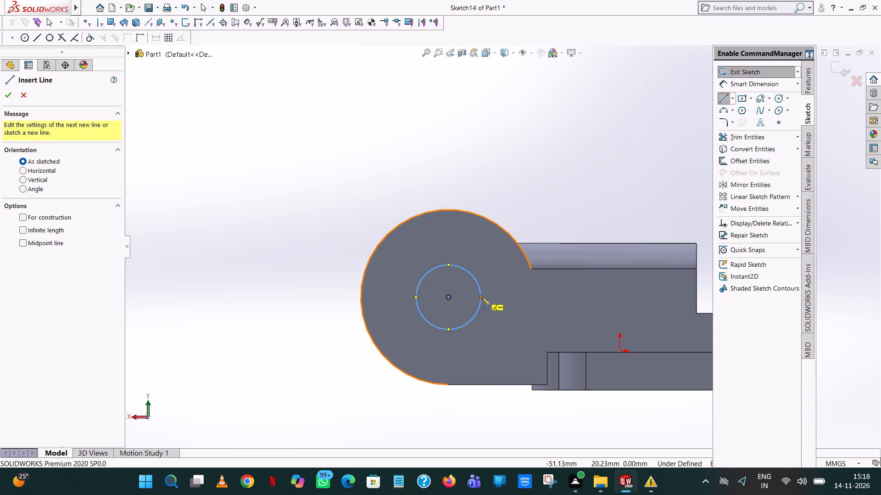
left_click(481, 295)
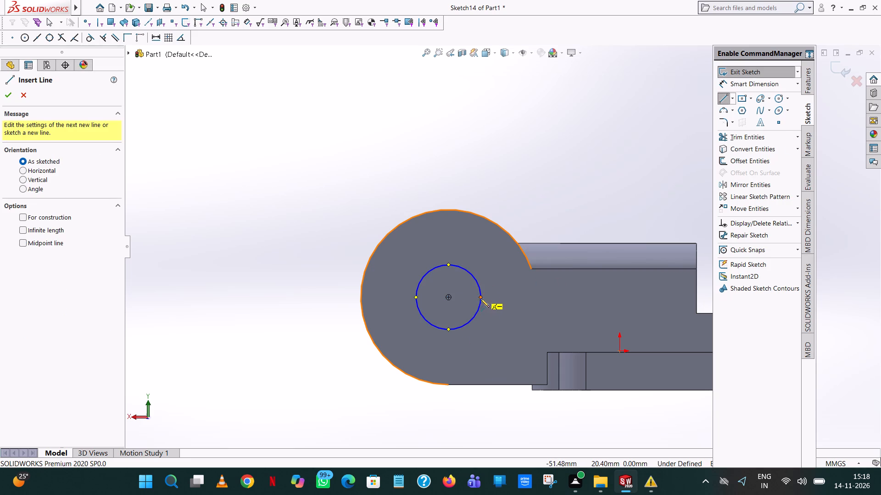
left_click(481, 385)
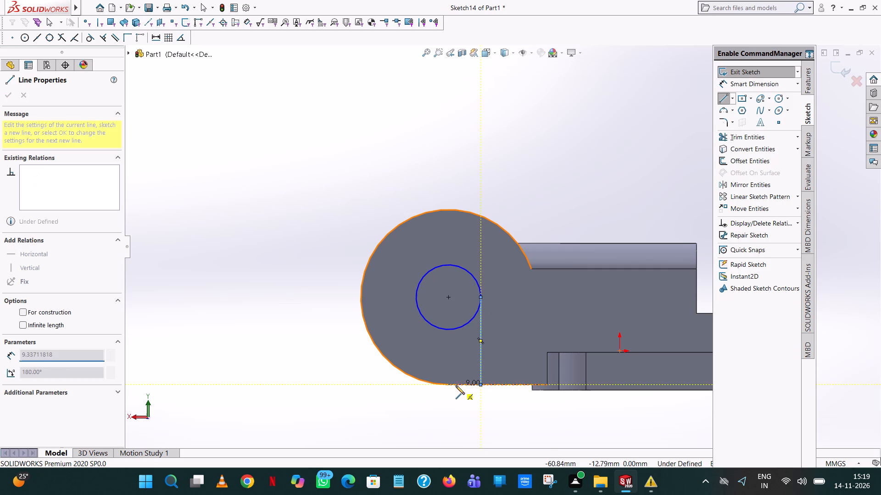
left_click(449, 385)
right_click(449, 385)
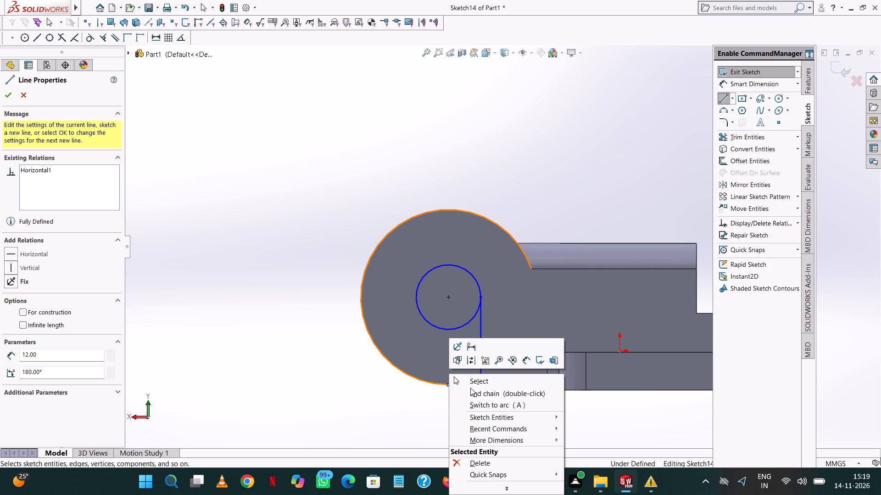
left_click(480, 381)
Draw a vertical line about 34.3 mm long from the circle's outer quadrant down past the round end's edge.
left_click(723, 99)
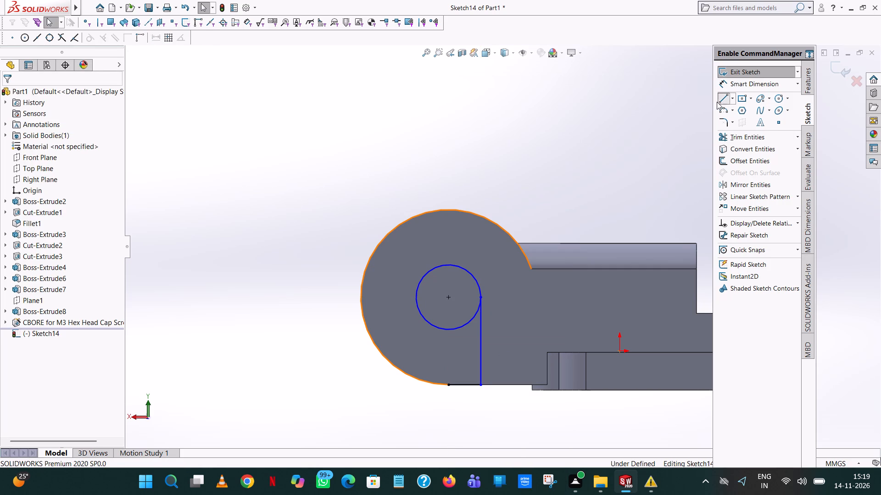
left_click(415, 298)
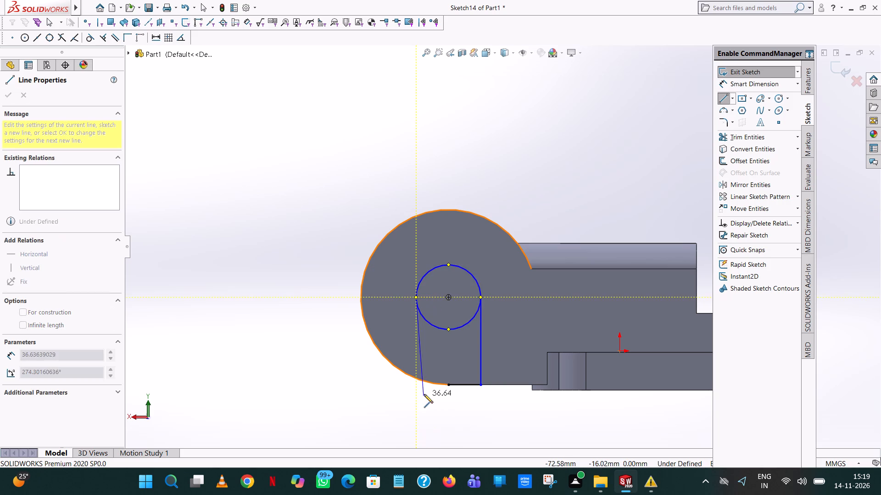
left_click(416, 390)
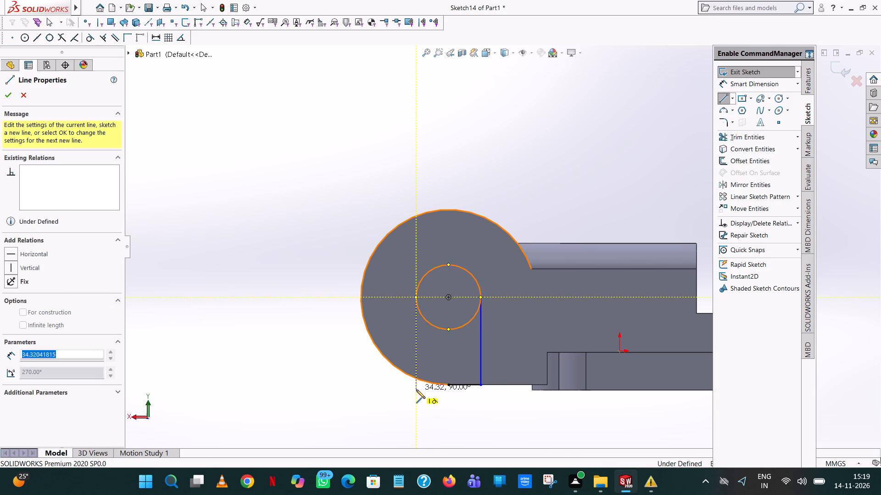
right_click(416, 390)
left_click(447, 383)
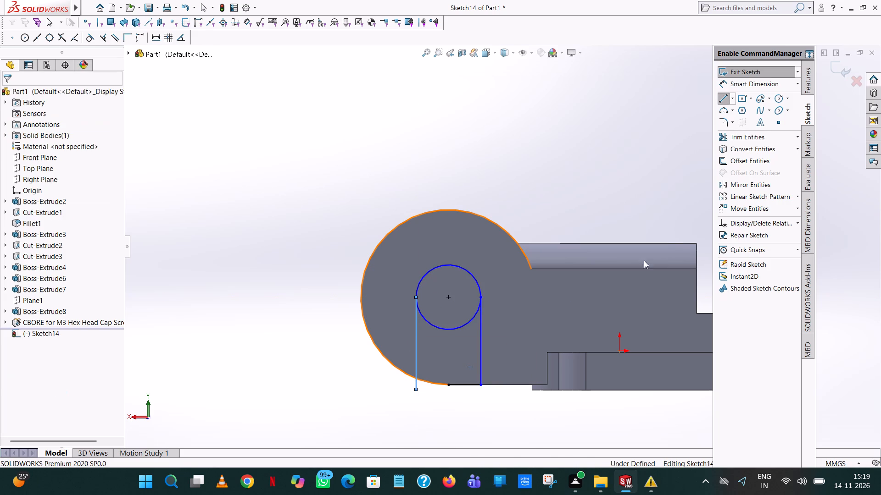
Draw a three-point arc of radius 32.5 mm along the round end's edge, from the tangent point to the outer vertical line.
left_click(727, 113)
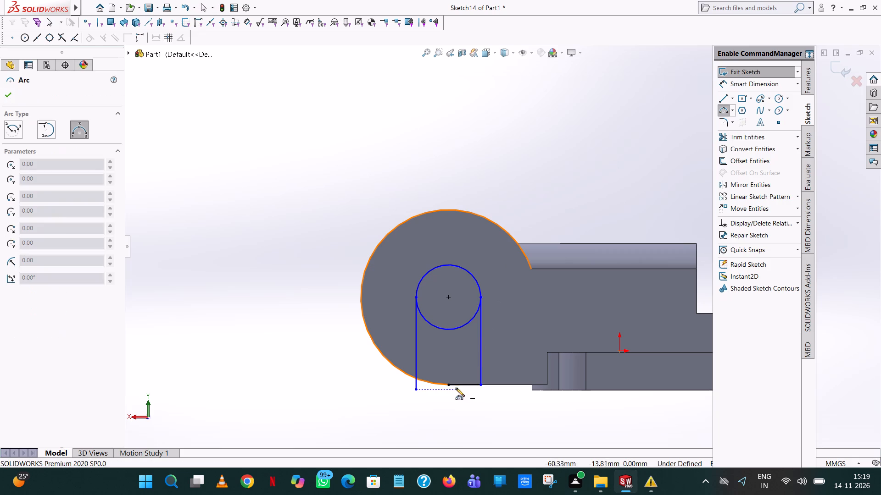
left_click(447, 385)
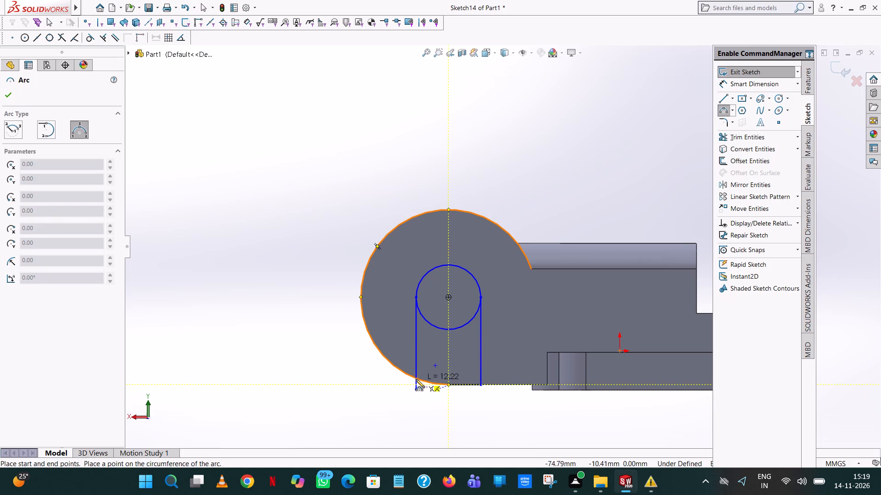
scroll(416, 377, "down", 10)
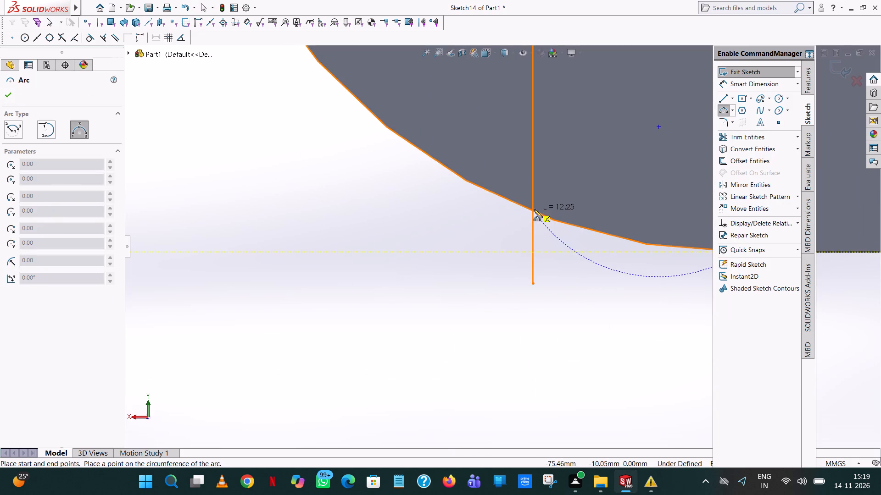
left_click(531, 210)
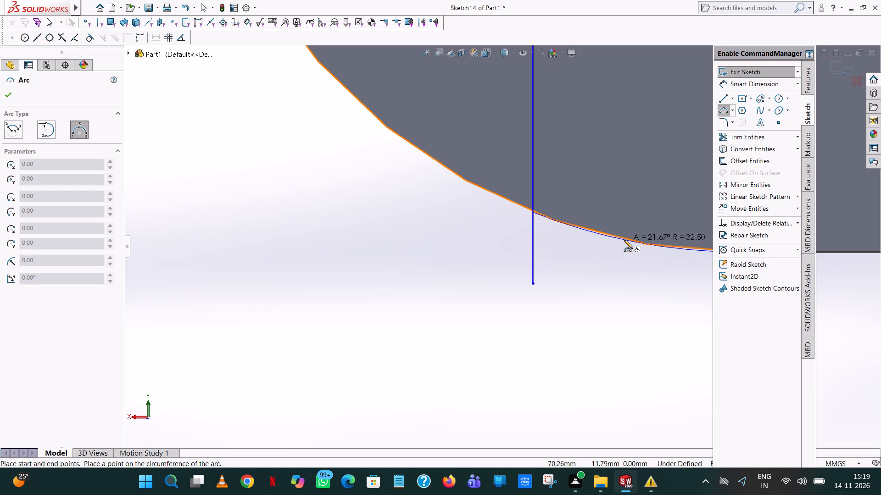
scroll(629, 241, "up", 2)
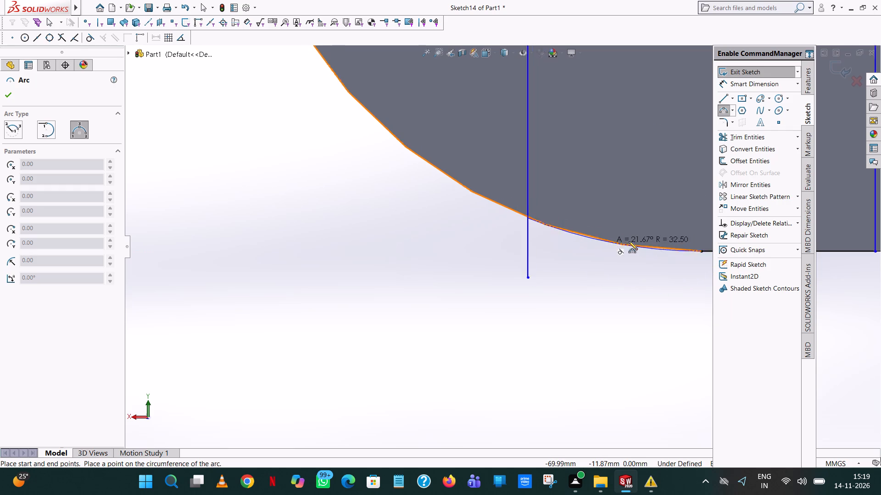
scroll(629, 241, "up", 2)
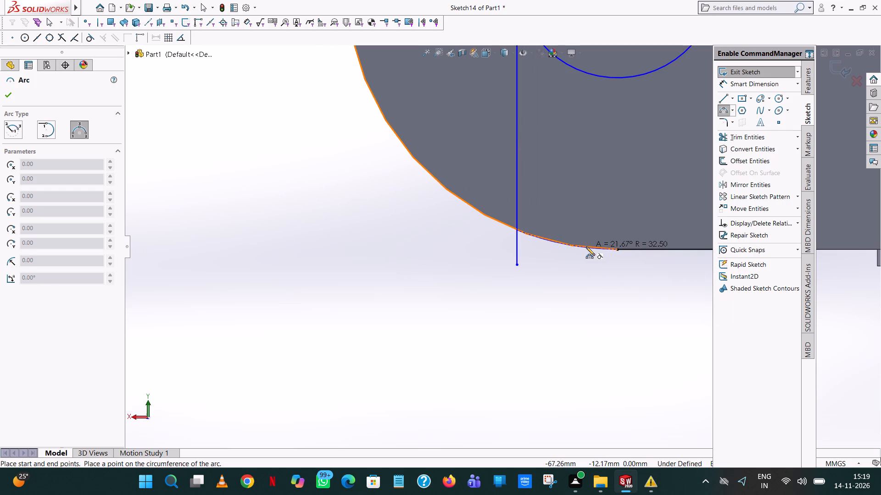
left_click(586, 247)
right_click(586, 247)
left_click(603, 250)
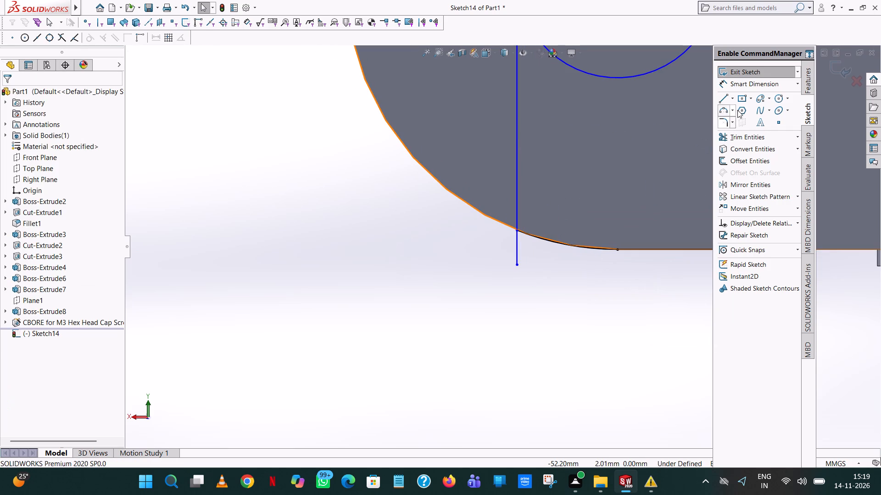
Trim the vertical line's overhang below the arc and the lower half of the circle to leave a closed round-topped profile.
left_click(726, 135)
left_click(513, 249)
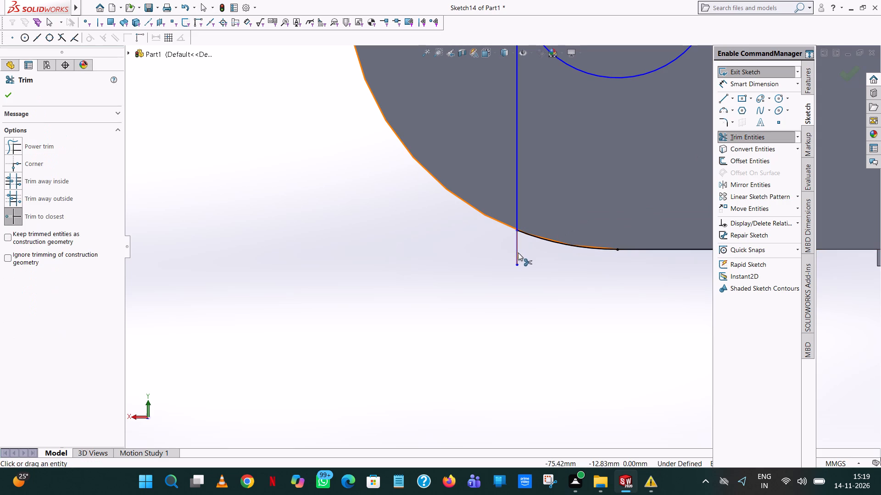
left_click(518, 252)
scroll(574, 184, "up", 6)
left_click(541, 189)
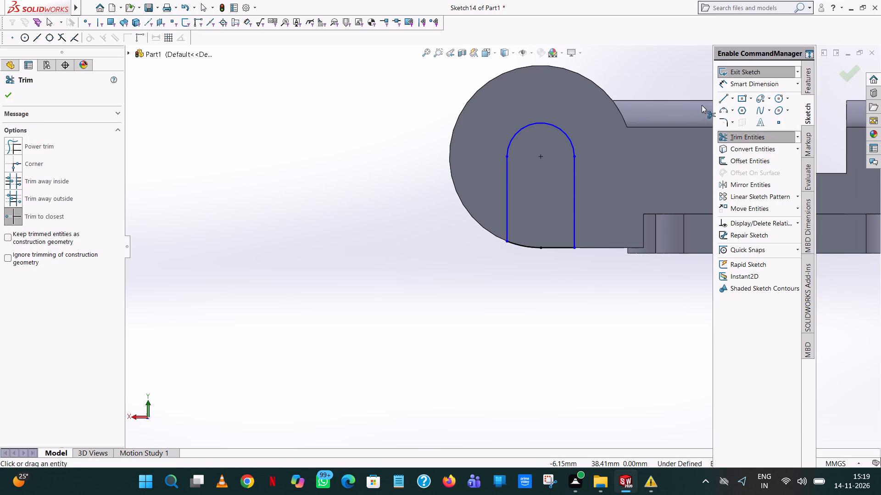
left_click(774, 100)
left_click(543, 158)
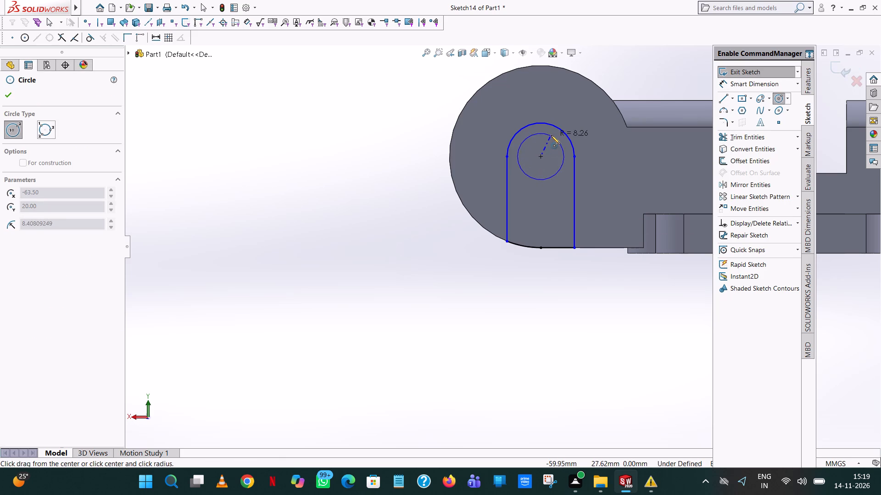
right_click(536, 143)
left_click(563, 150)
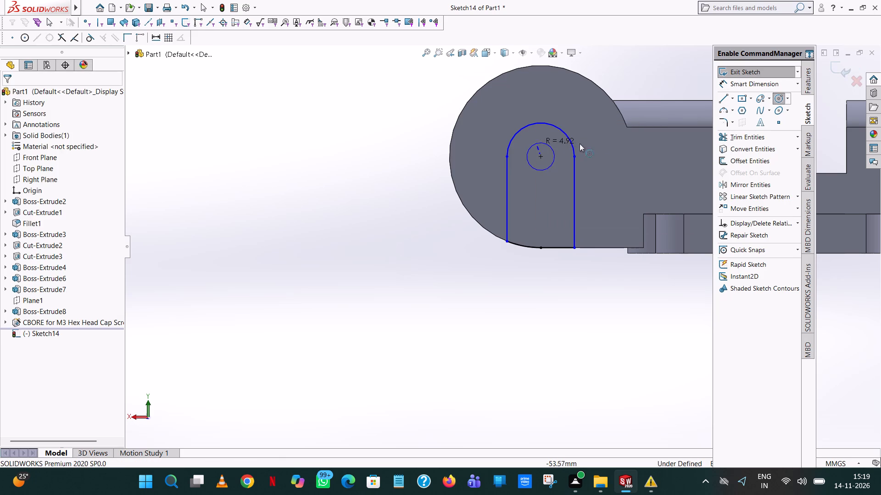
Dimension the profile's top arc with a radius of 12 mm.
left_click(764, 85)
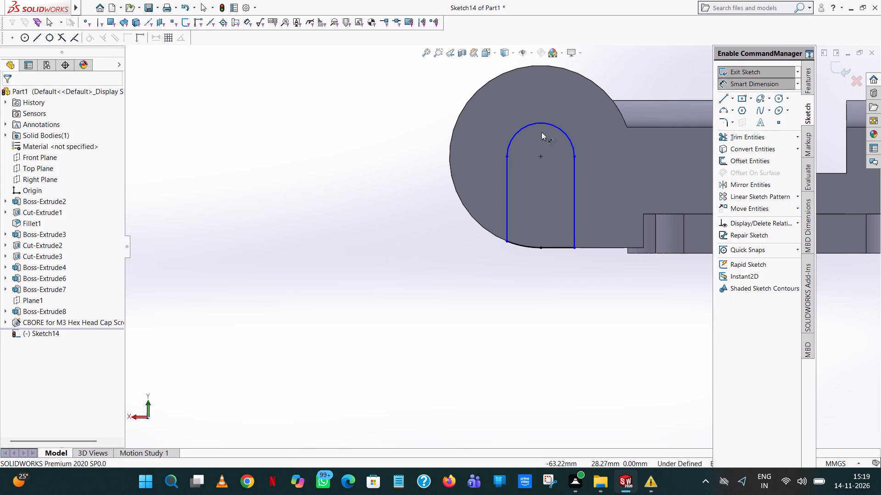
left_click(542, 126)
left_click(524, 257)
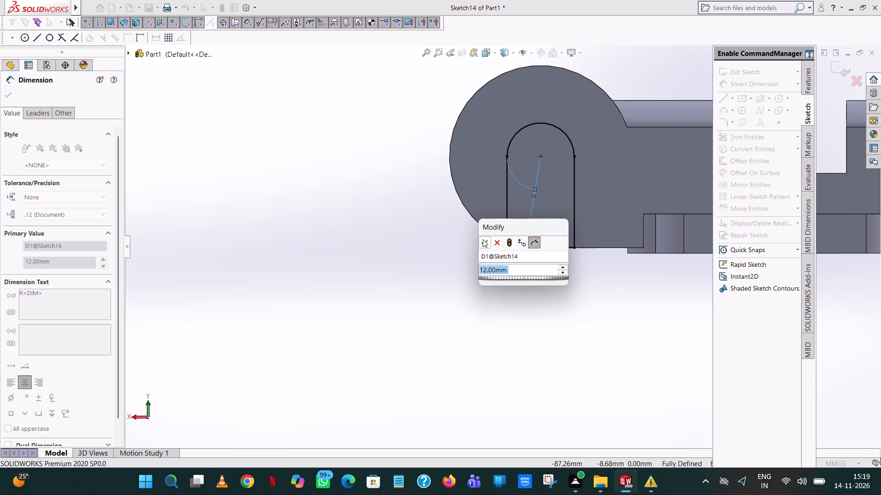
left_click(482, 239)
left_click(378, 170)
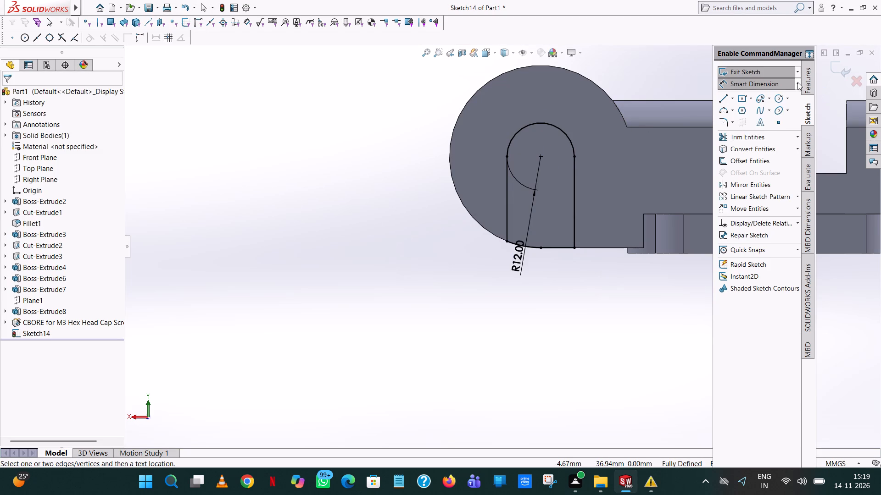
Extrude the round-topped profile as a blind boss 18 mm deep, merged with the part.
left_click(805, 78)
left_click(765, 71)
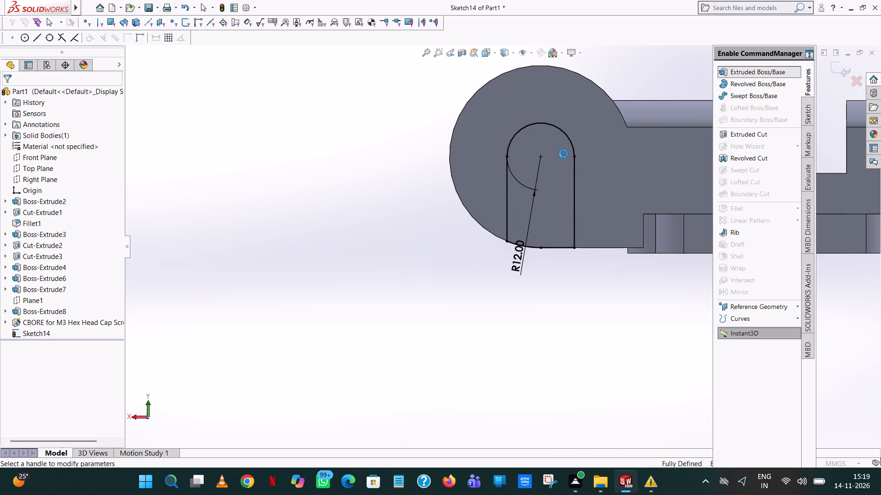
scroll(562, 152, "up", 3)
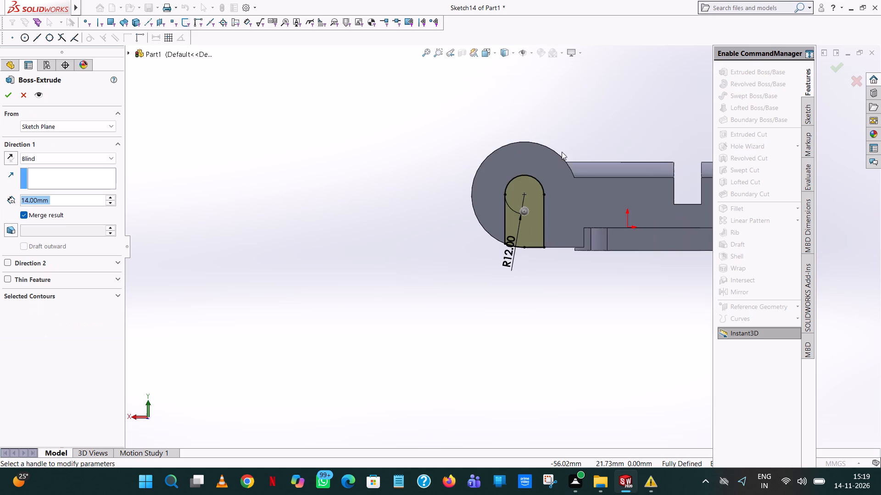
middle_click_drag(562, 152, 559, 313)
double_click(56, 196)
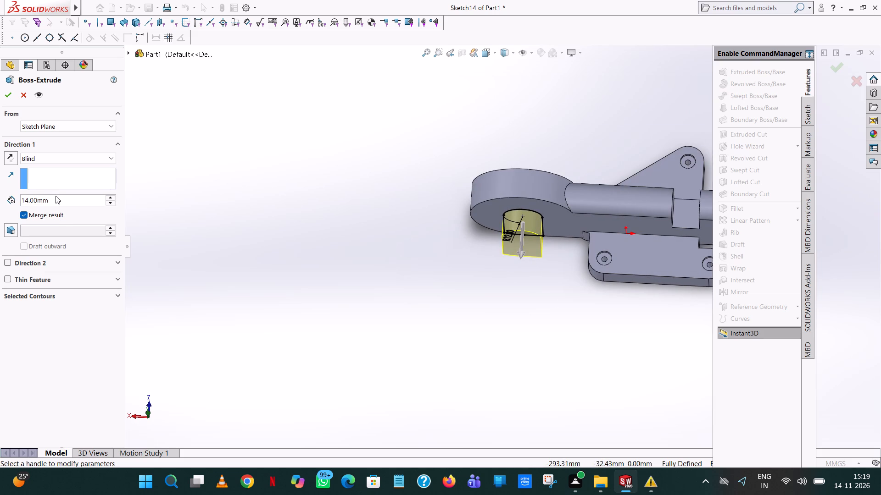
type("18")
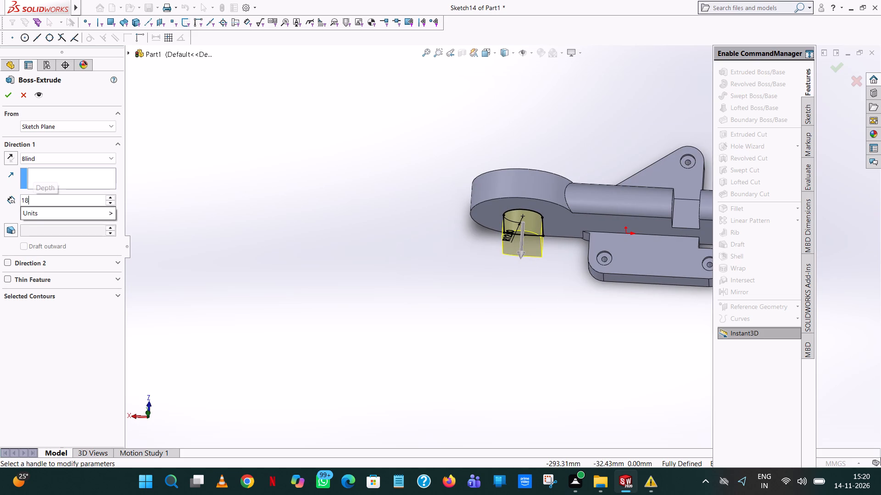
key("Return")
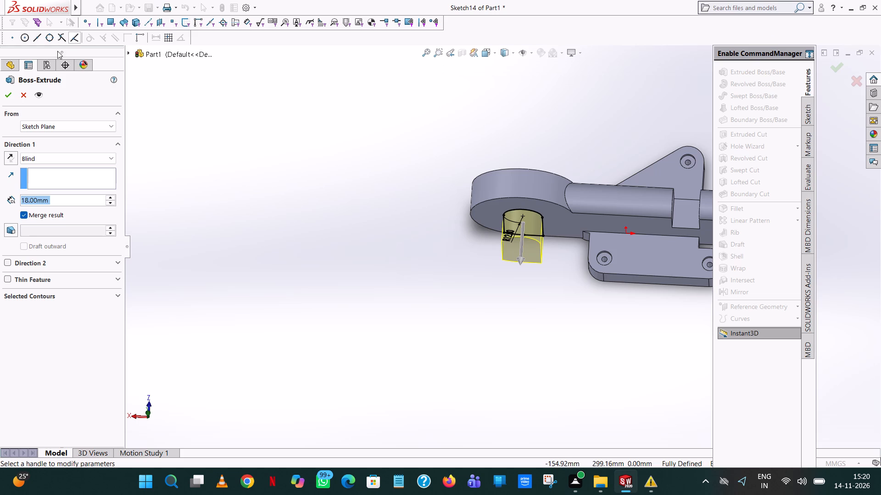
left_click(6, 89)
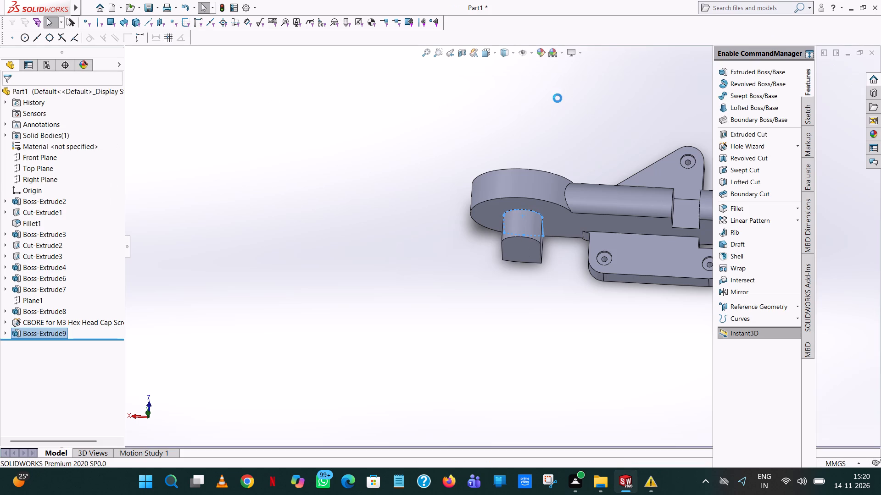
left_click(551, 96)
Start an extruded cut sketch on the floor of the round end's circular recess and draw a concentric circle of radius 8 mm.
middle_click_drag(491, 212, 668, 202)
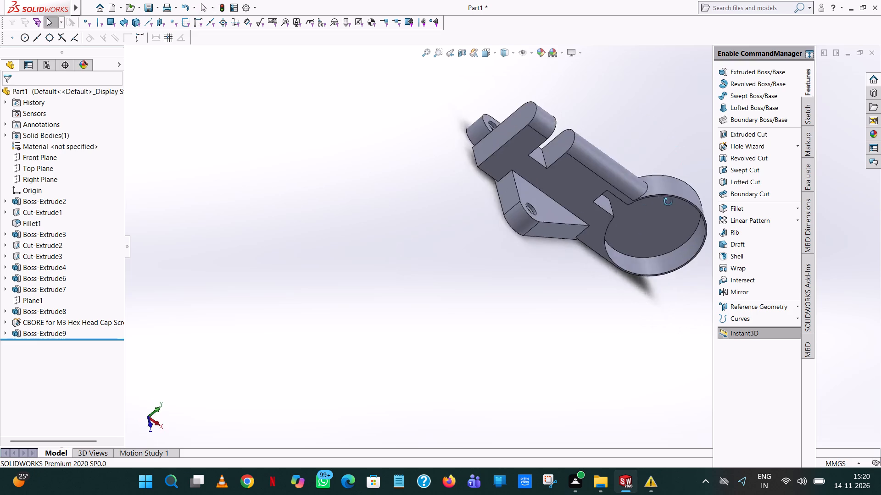
middle_click_drag(668, 202, 647, 87)
left_click(765, 132)
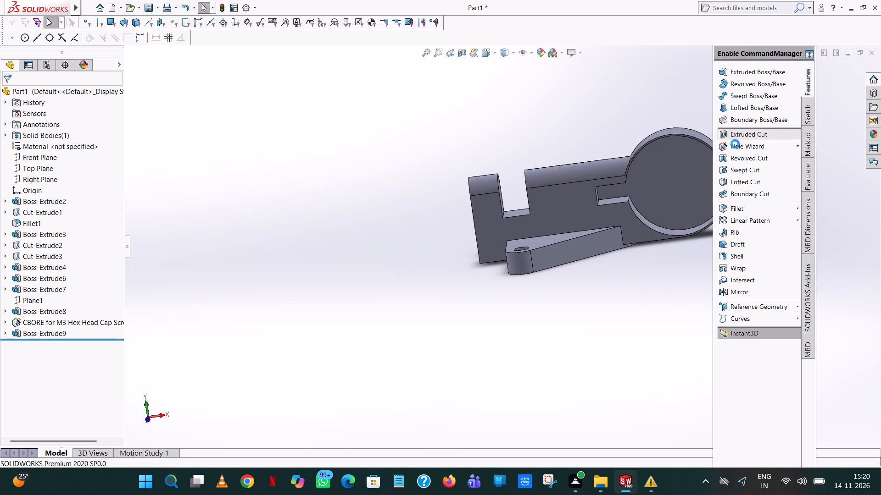
left_click(659, 183)
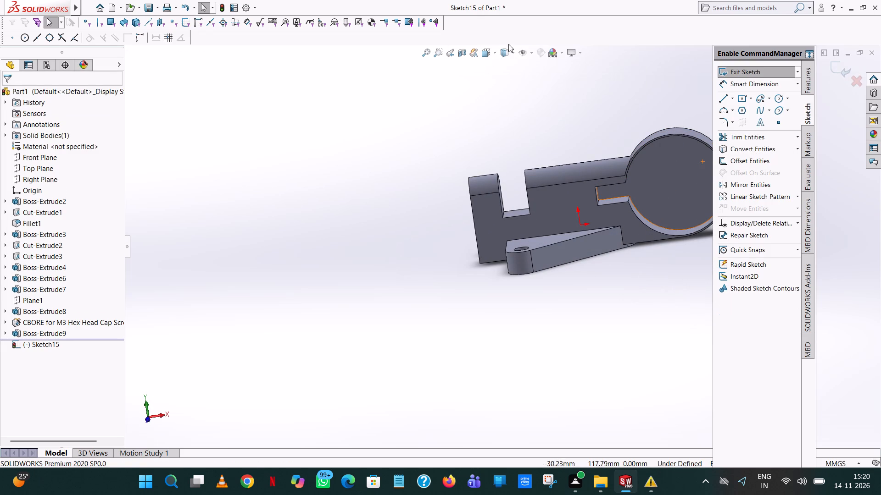
left_click(496, 53)
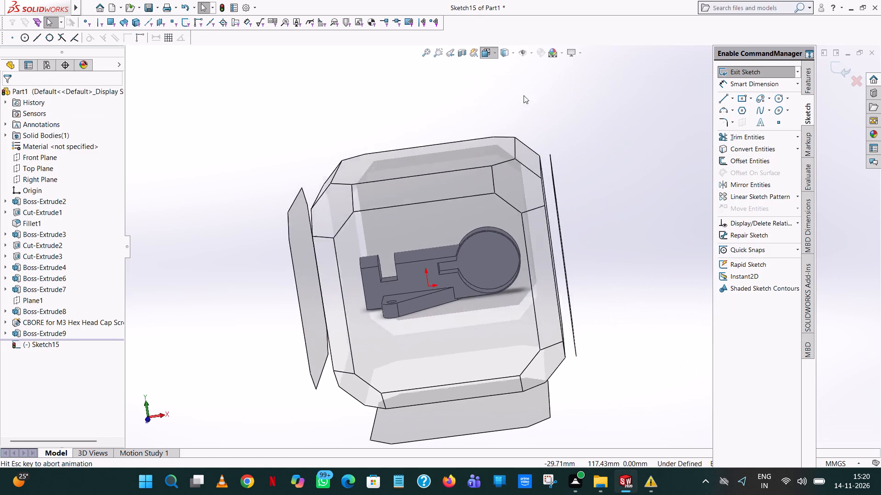
left_click(541, 101)
scroll(640, 180, "up", 1)
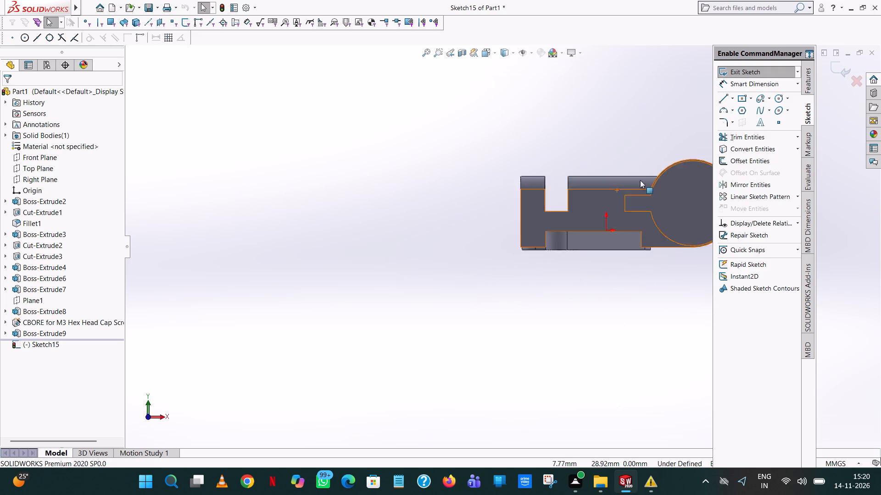
scroll(640, 180, "up", 2)
scroll(652, 209, "down", 6)
scroll(652, 209, "up", 1)
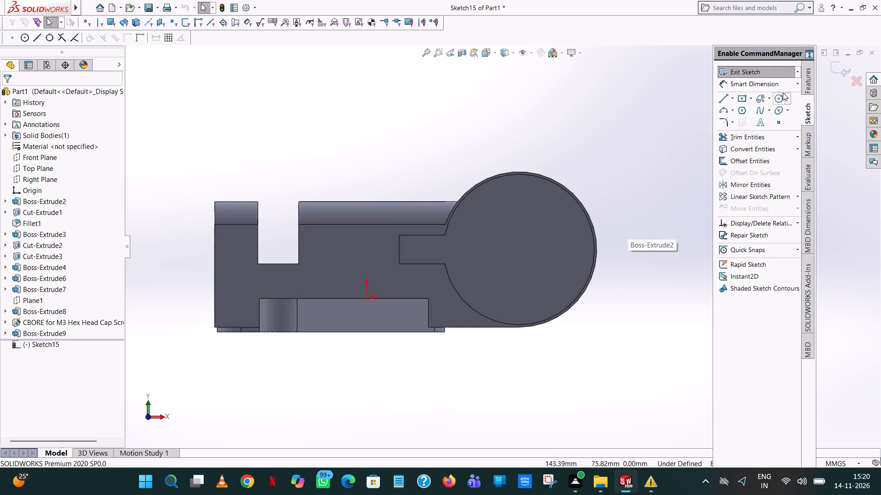
left_click(778, 96)
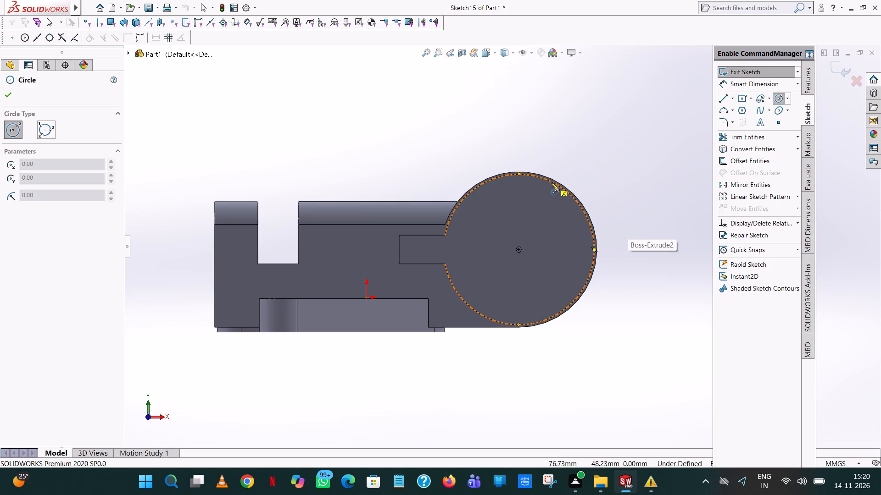
scroll(519, 250, "down", 6)
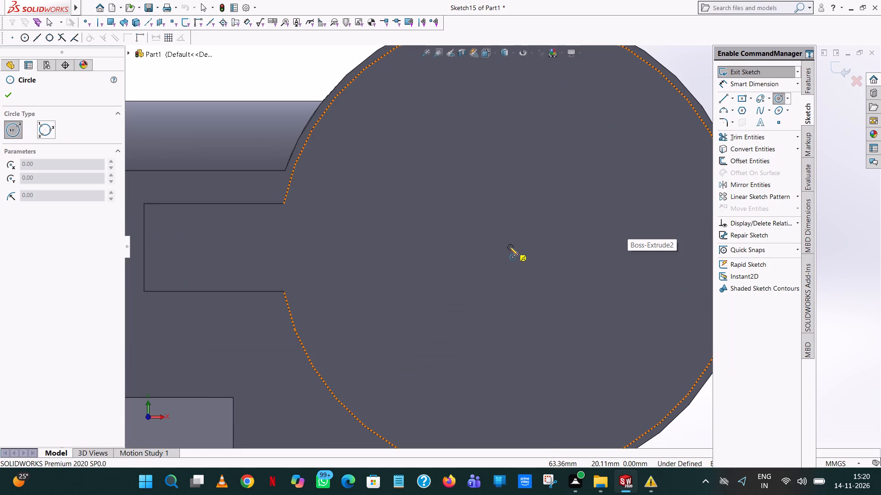
left_click(511, 248)
left_click(538, 187)
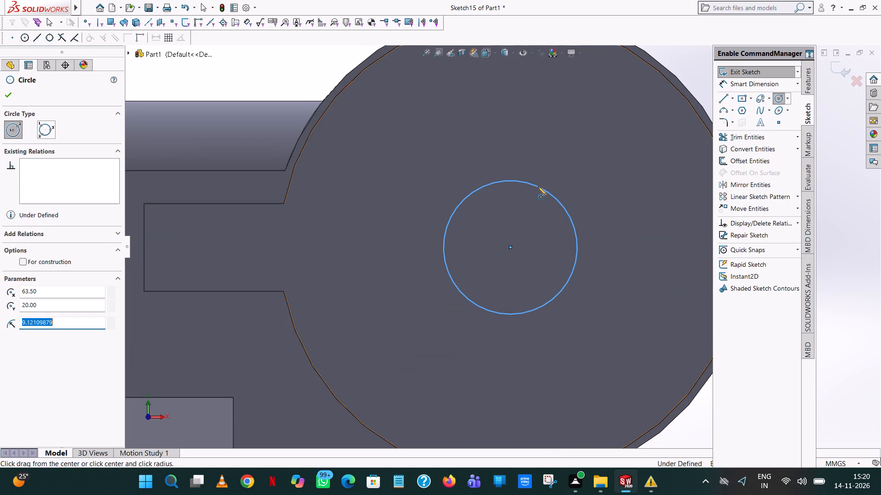
key("8")
key("Return")
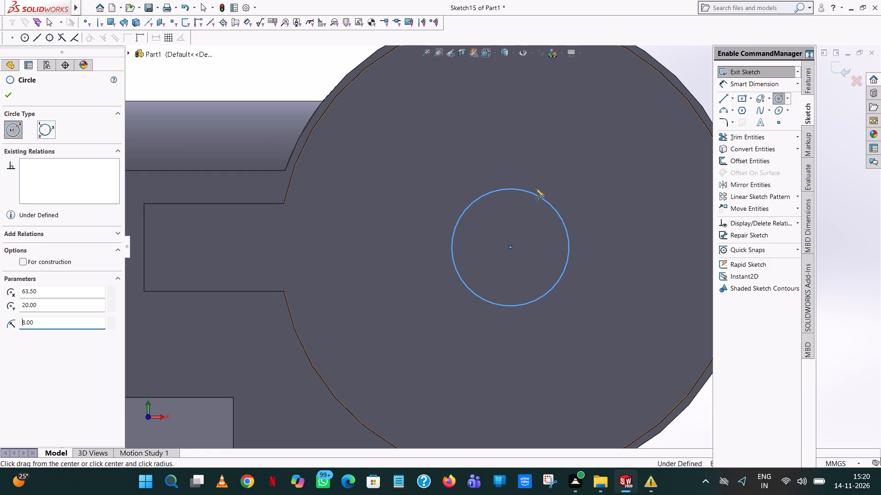
right_click(536, 187)
left_click(546, 194)
Dimension the concentric circle in the recess with a diameter of 16 mm.
scroll(549, 191, "up", 6)
left_click(751, 79)
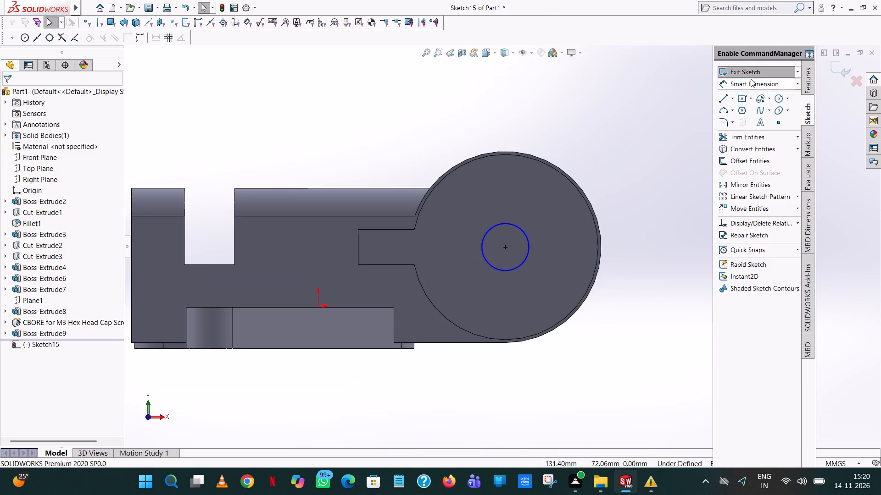
left_click(492, 228)
left_click(394, 383)
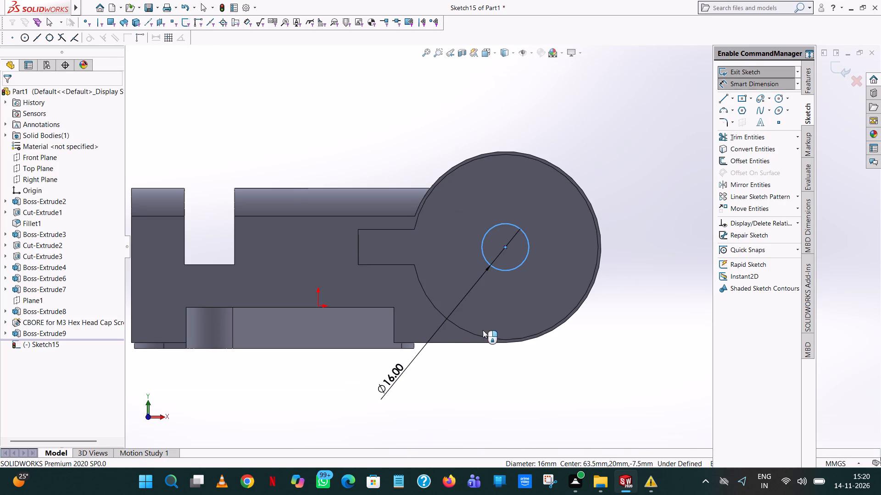
left_click(354, 370)
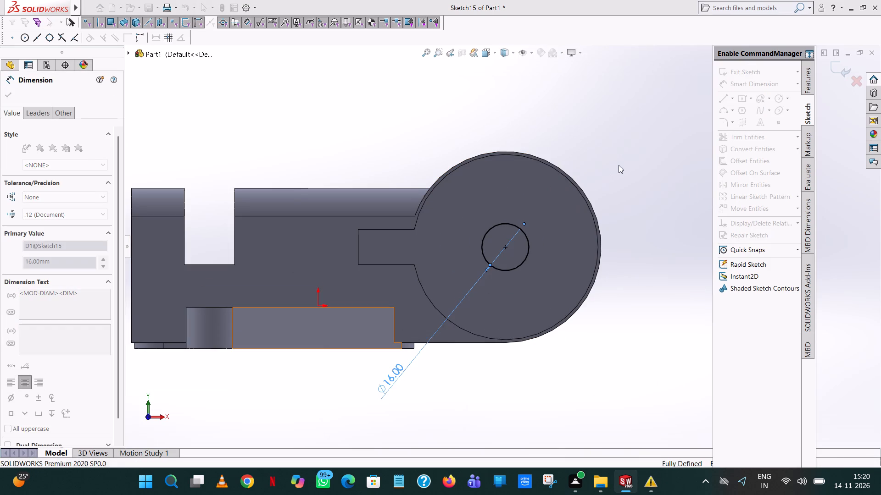
left_click(619, 164)
Cut the 16 mm circle as a blind extruded cut 62 mm deep through the recess floor and the boss behind it.
left_click(813, 83)
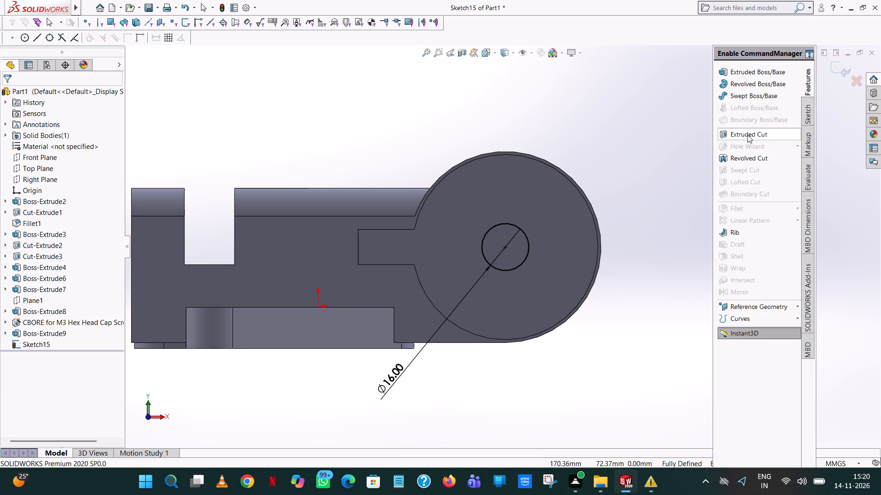
left_click(747, 135)
middle_click_drag(610, 154, 502, 221)
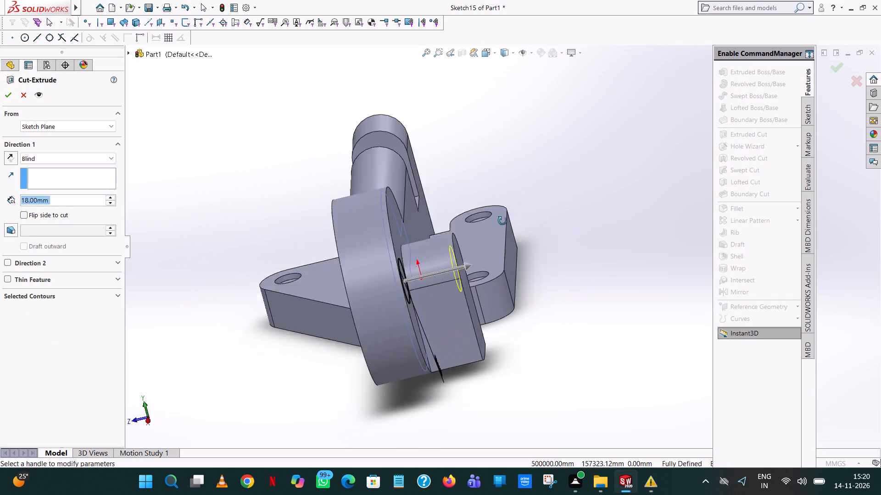
middle_click_drag(502, 221, 494, 230)
left_click_drag(416, 288, 480, 290)
left_click_drag(423, 291, 507, 296)
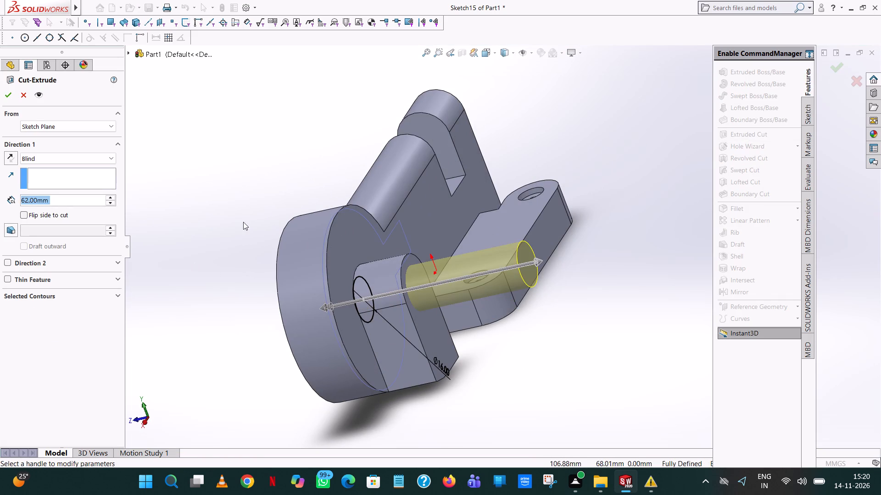
left_click(7, 97)
left_click(304, 103)
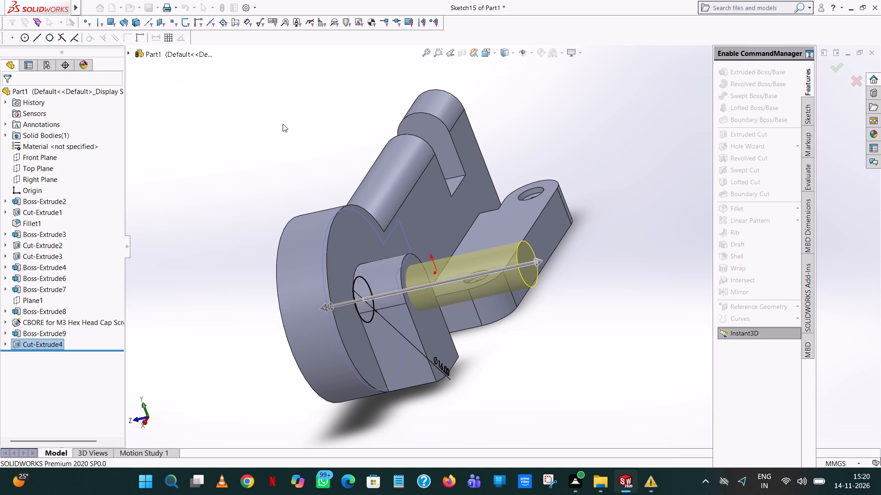
Examine the bracket from all sides, checking the new hole, the round-topped boss, the slot and the mounting flanges.
scroll(213, 256, "up", 1)
middle_click_drag(213, 256, 343, 222)
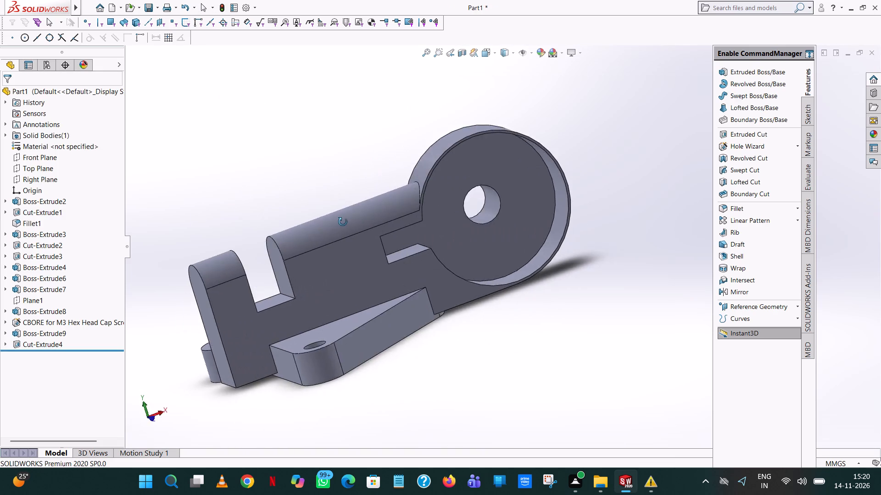
middle_click_drag(343, 222, 415, 357)
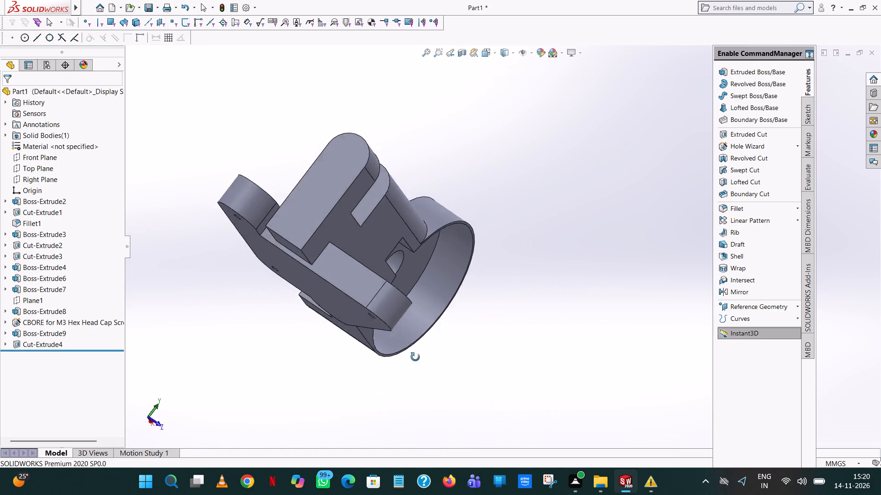
middle_click_drag(415, 357, 407, 388)
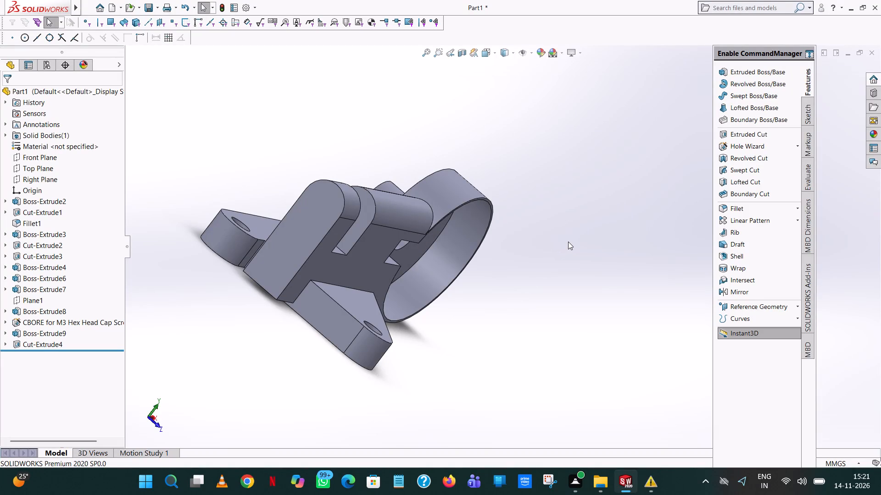
scroll(568, 242, "up", 1)
middle_click_drag(424, 297, 470, 343)
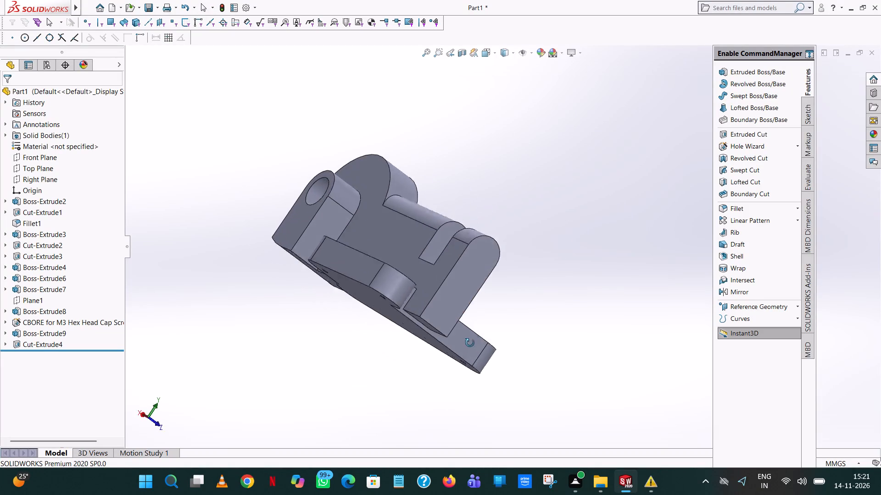
middle_click_drag(470, 343, 458, 387)
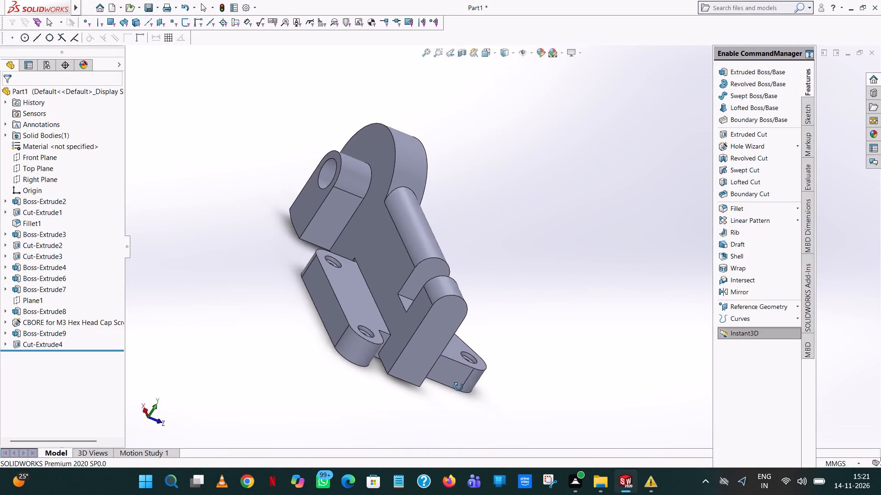
middle_click_drag(458, 387, 456, 386)
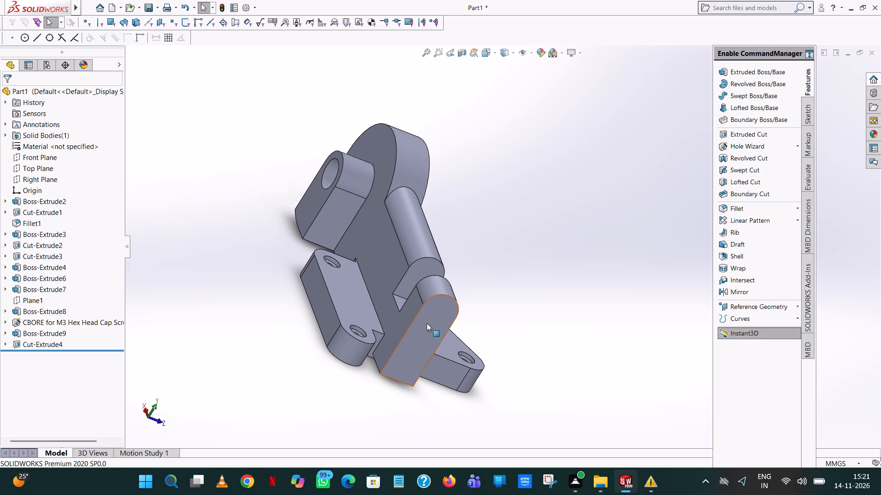
scroll(431, 320, "down", 5)
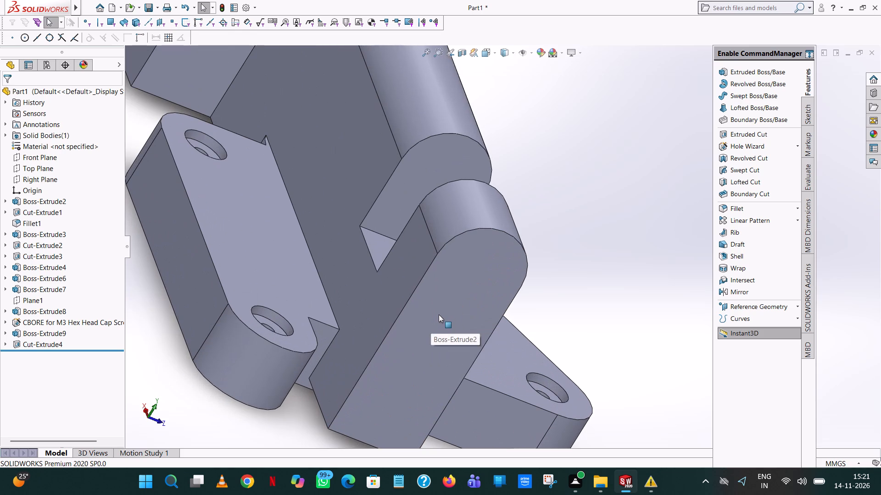
scroll(439, 314, "up", 6)
middle_click_drag(440, 313, 458, 249)
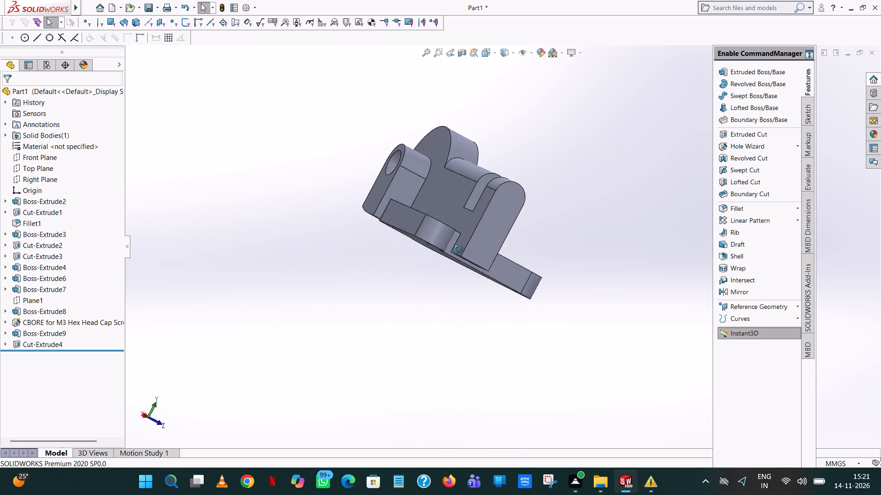
middle_click_drag(458, 249, 521, 301)
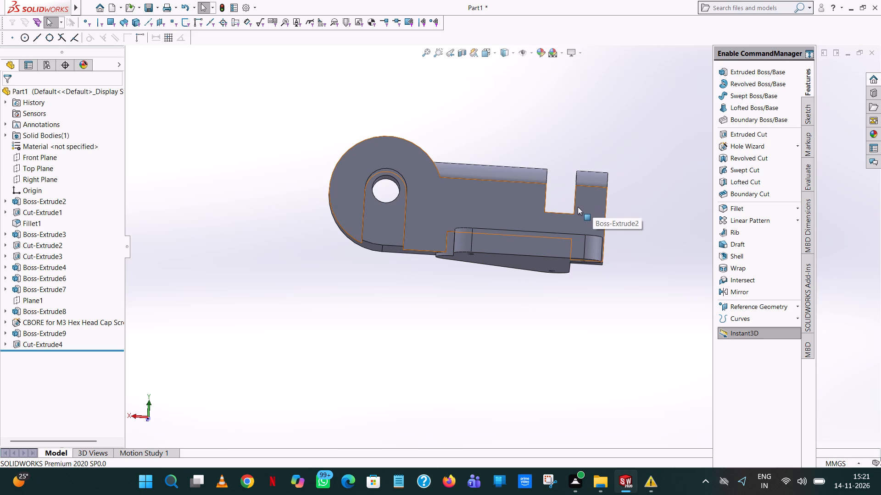
scroll(578, 207, "down", 4)
middle_click_drag(571, 225, 562, 260)
scroll(561, 260, "up", 3)
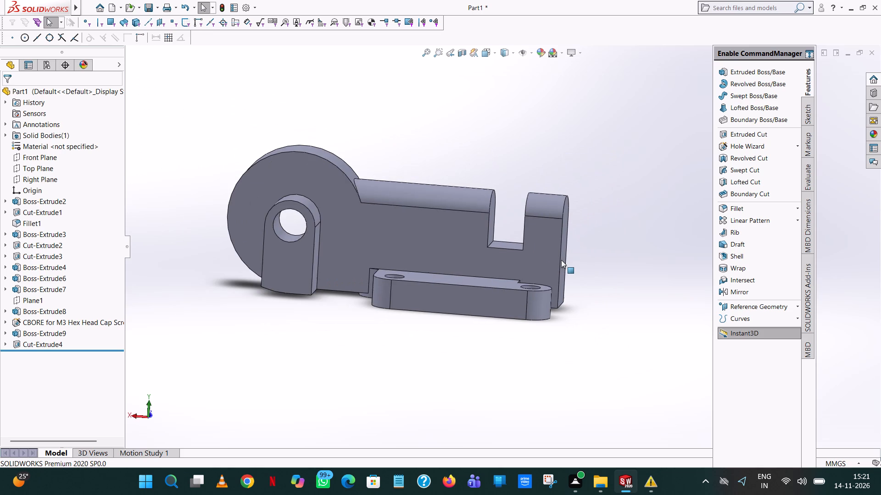
middle_click_drag(408, 280, 508, 326)
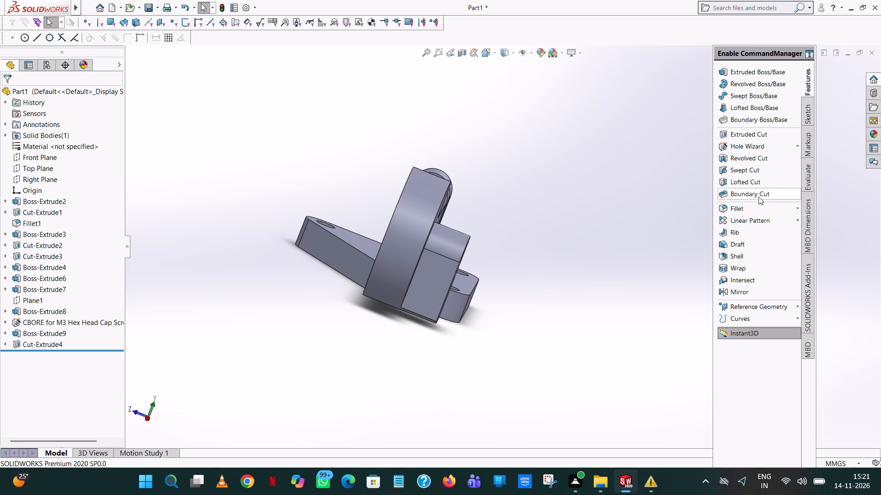
middle_click_drag(762, 192, 862, 275)
scroll(862, 275, "down", 1)
middle_click_drag(343, 220, 357, 230)
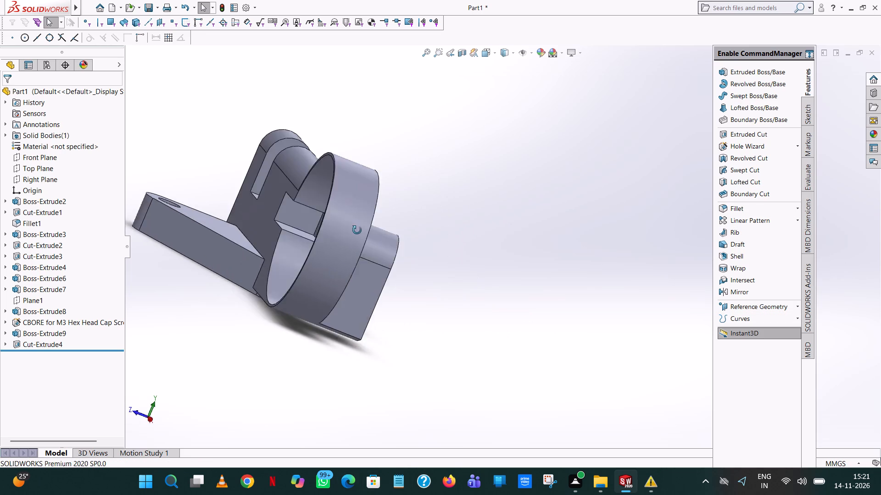
middle_click_drag(357, 230, 422, 270)
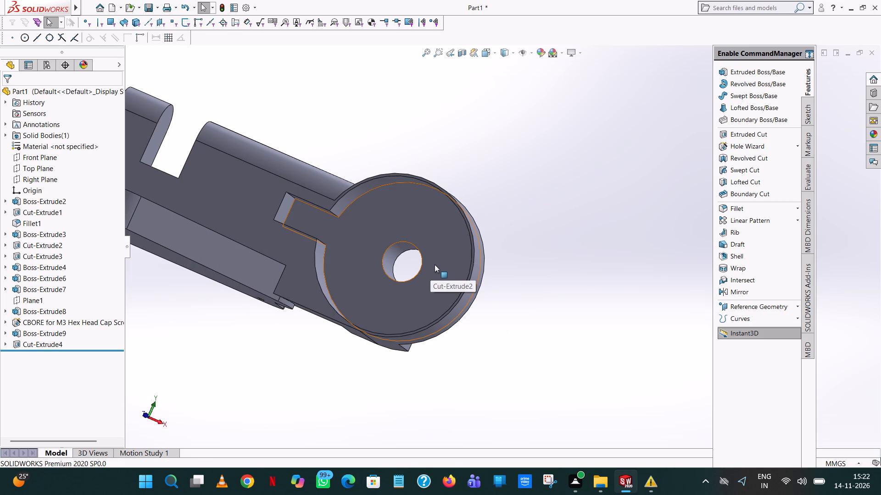
scroll(442, 259, "up", 1)
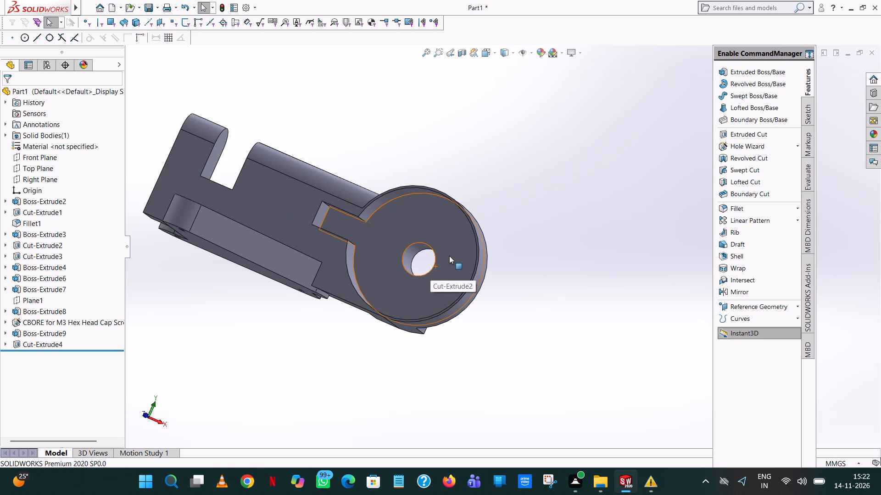
middle_click_drag(450, 256, 482, 202)
scroll(402, 241, "up", 1)
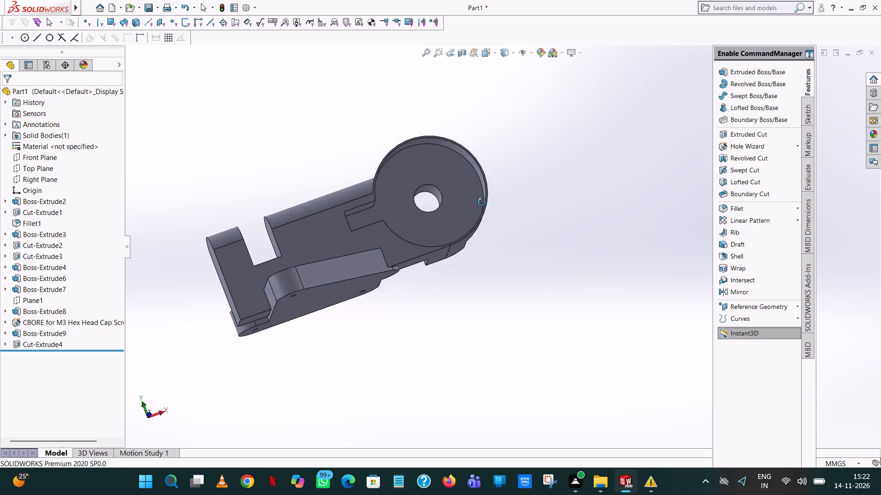
middle_click_drag(482, 202, 383, 323)
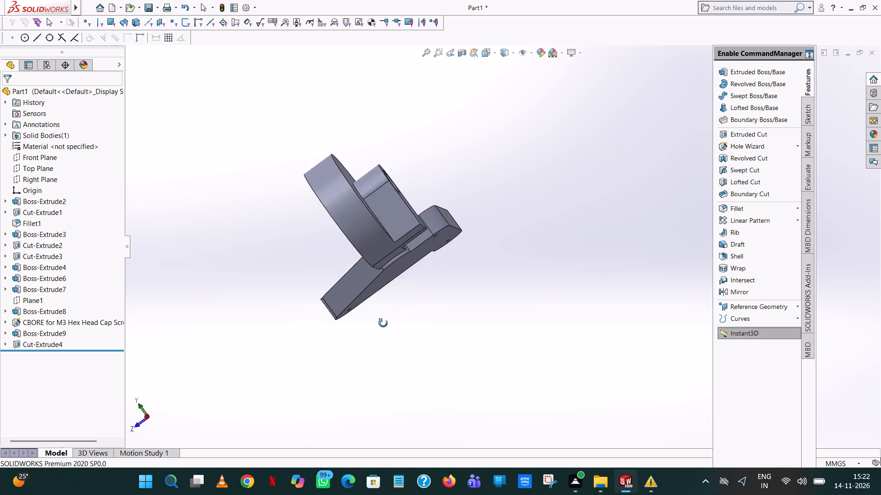
middle_click_drag(383, 323, 383, 378)
middle_click_drag(401, 301, 477, 234)
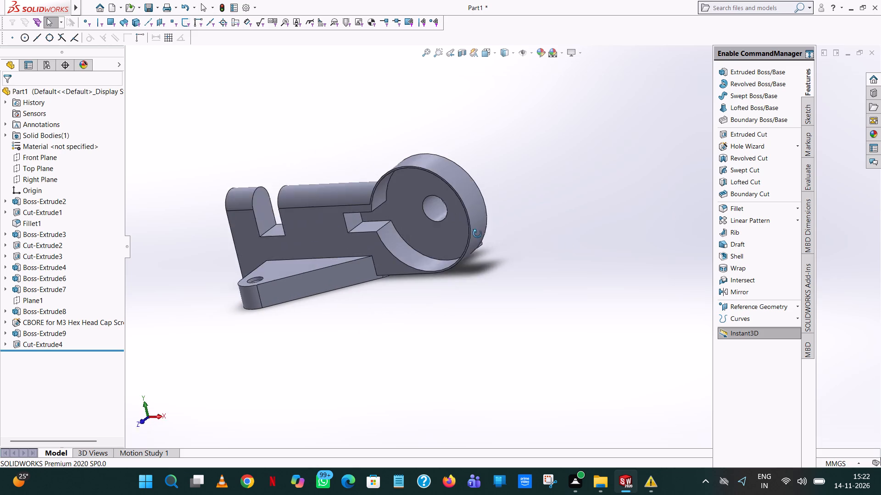
middle_click_drag(477, 234, 500, 226)
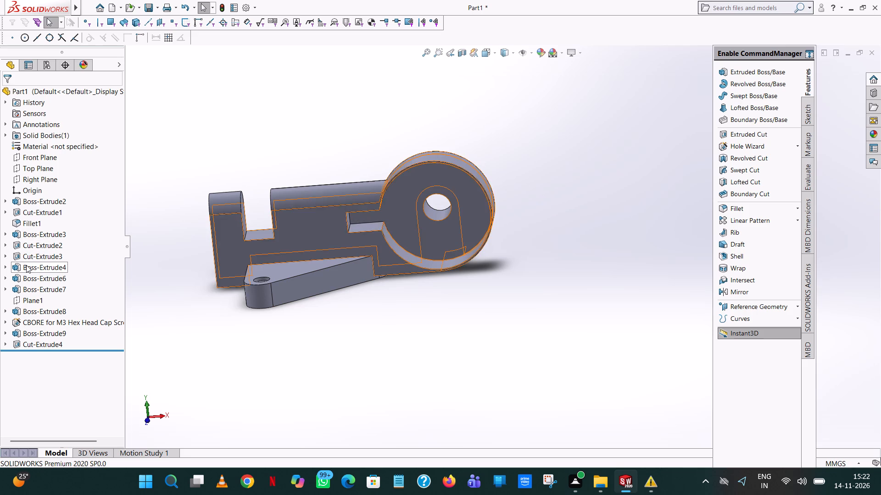
Inspect where the Right Plane crosses the bracket.
left_click(39, 181)
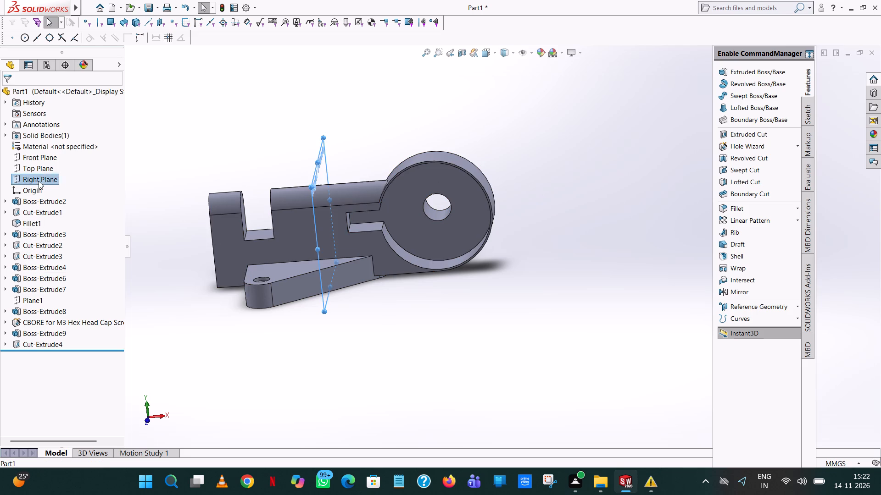
scroll(257, 151, "up", 1)
middle_click_drag(259, 149, 299, 79)
scroll(329, 165, "up", 1)
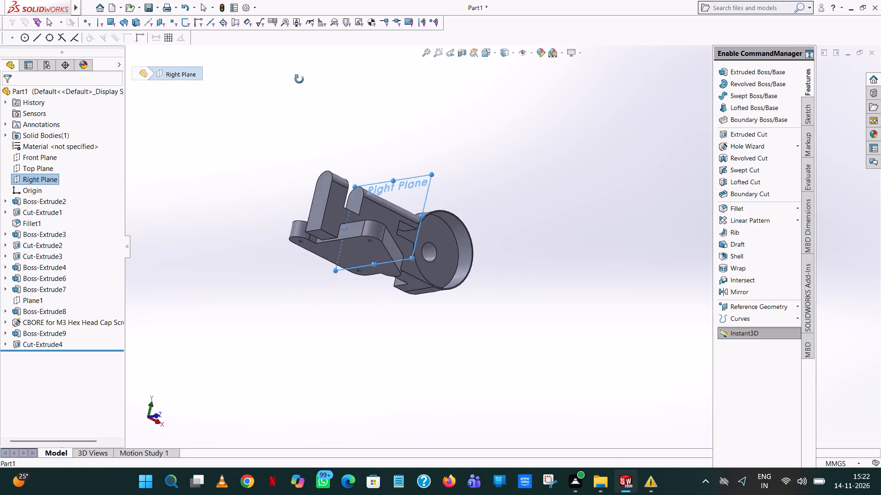
middle_click_drag(299, 79, 224, 158)
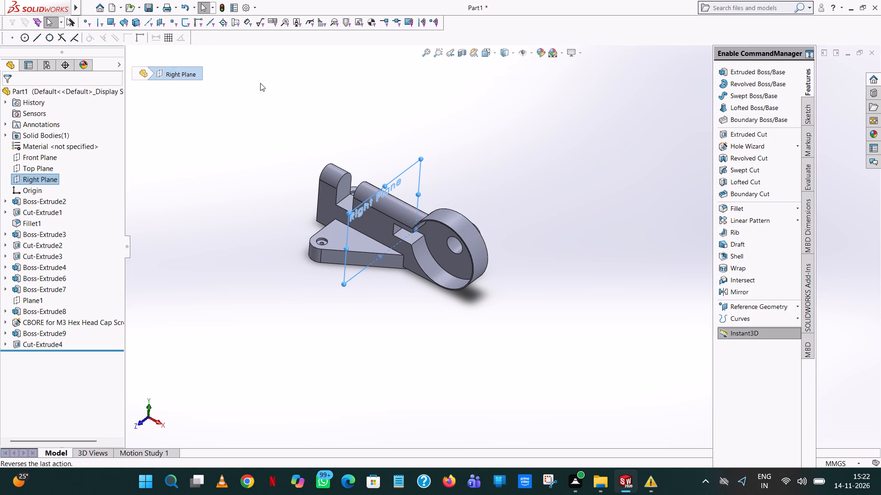
left_click(445, 70)
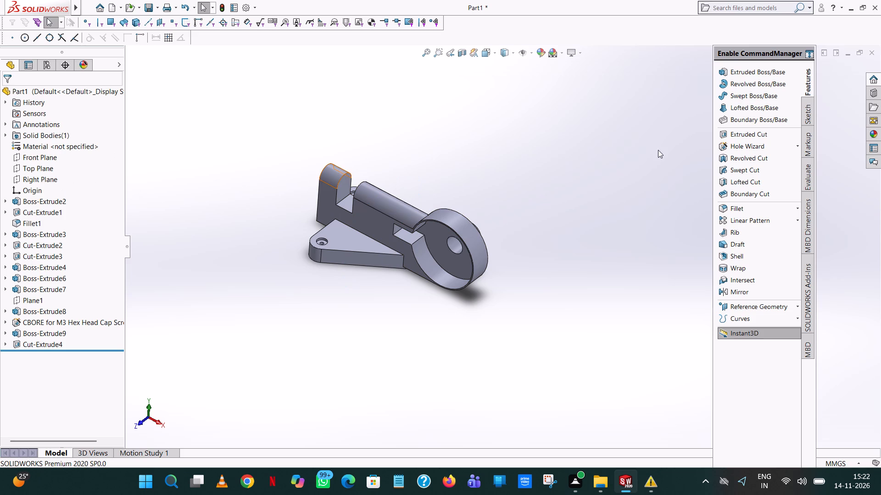
Define a reference plane from the bracket's flat end face, with the offset flipped toward the round end at 127+3.5 mm.
left_click(776, 308)
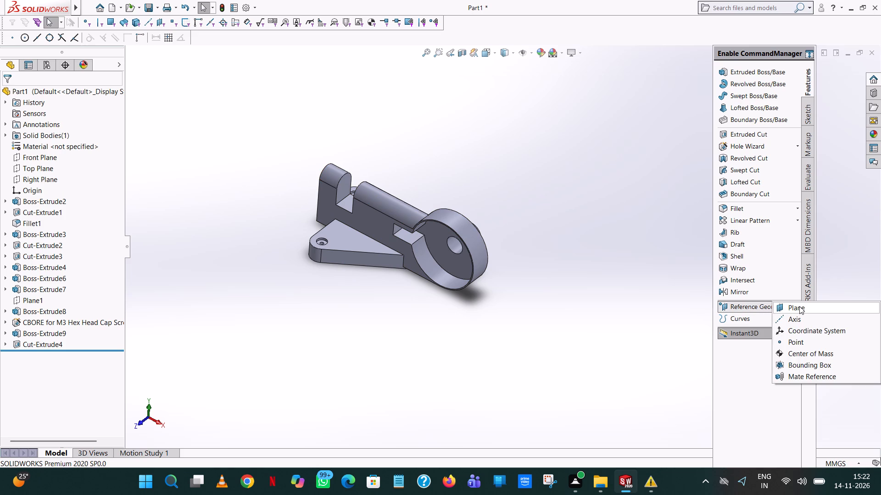
left_click(799, 306)
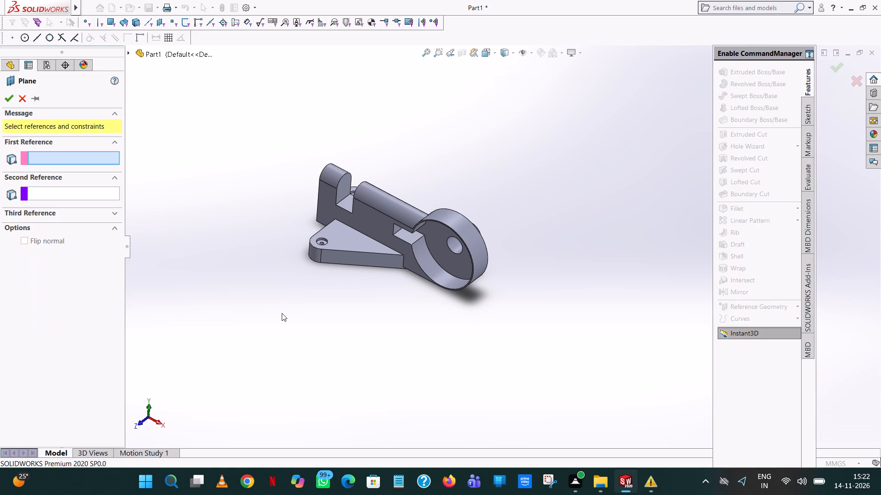
middle_click_drag(282, 313, 388, 344)
scroll(282, 313, "up", 1)
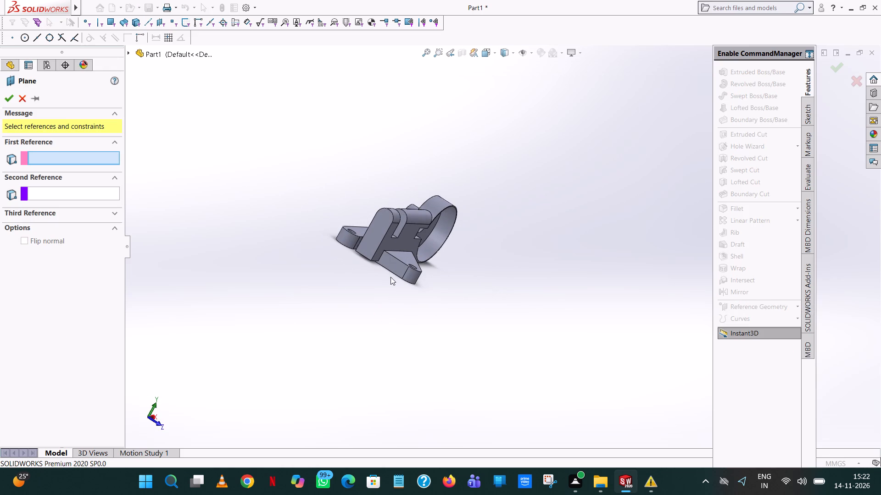
left_click(374, 235)
middle_click_drag(545, 249, 458, 289)
scroll(456, 289, "up", 1)
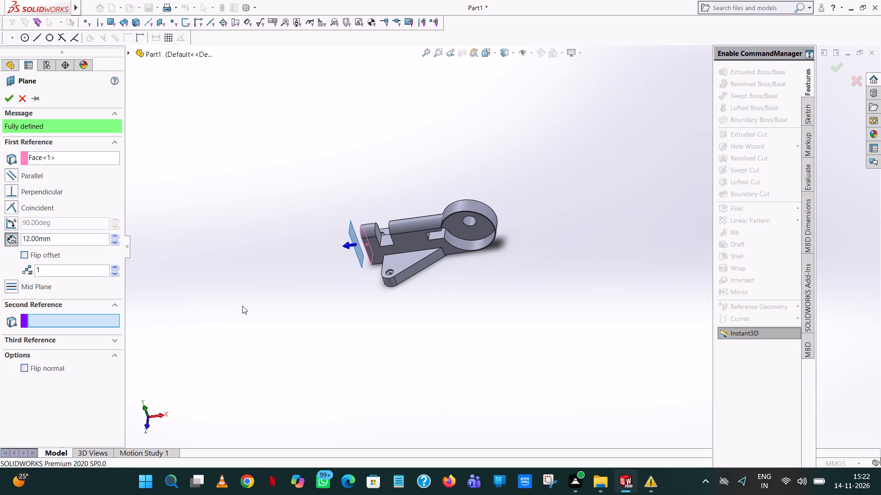
left_click(26, 257)
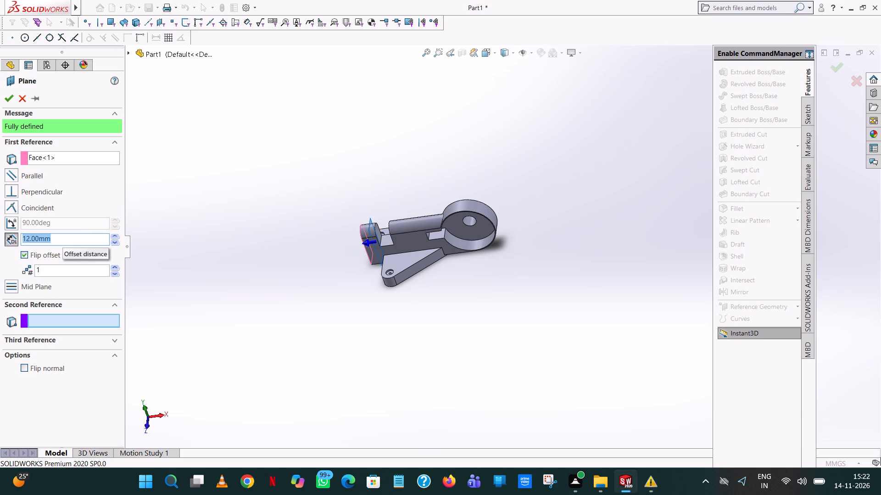
type("127+")
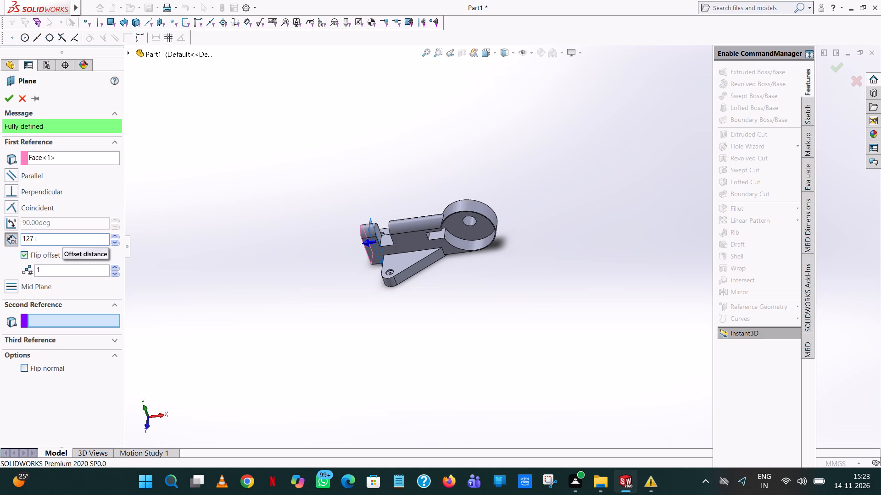
type("3.5")
key("Return")
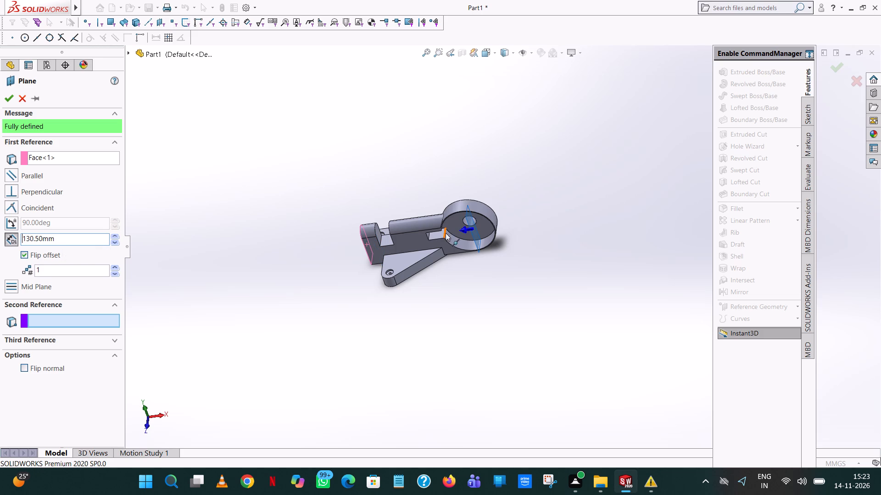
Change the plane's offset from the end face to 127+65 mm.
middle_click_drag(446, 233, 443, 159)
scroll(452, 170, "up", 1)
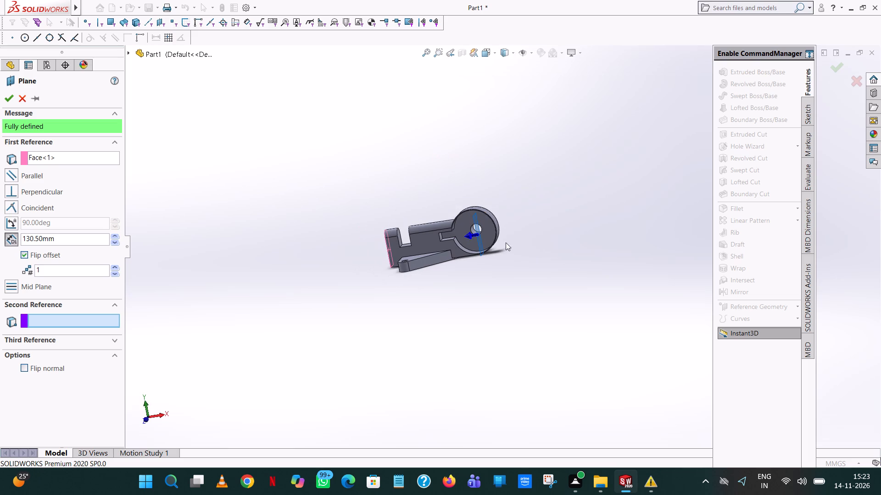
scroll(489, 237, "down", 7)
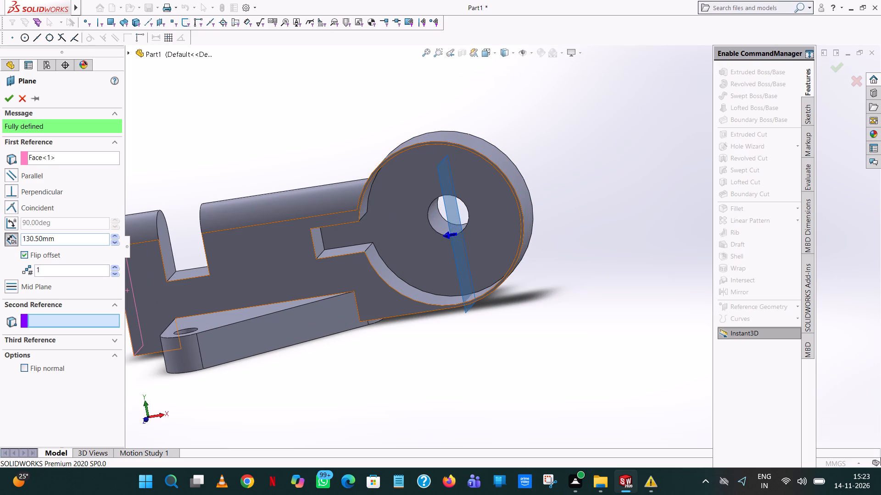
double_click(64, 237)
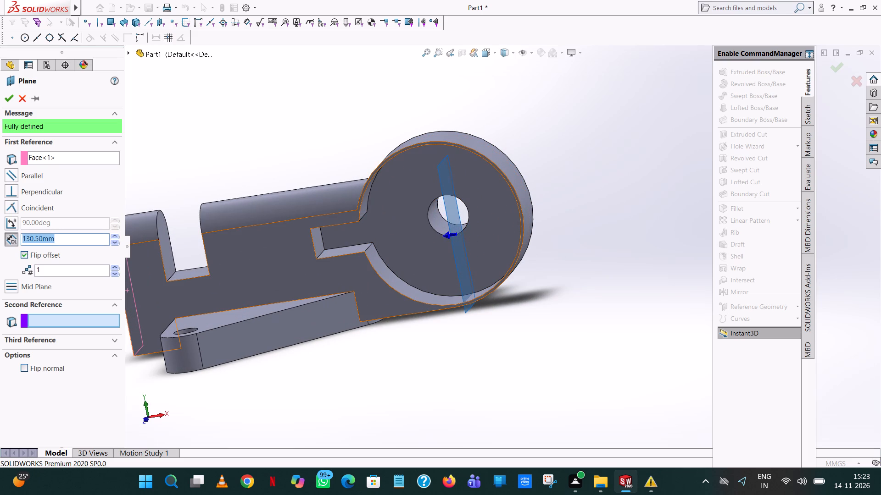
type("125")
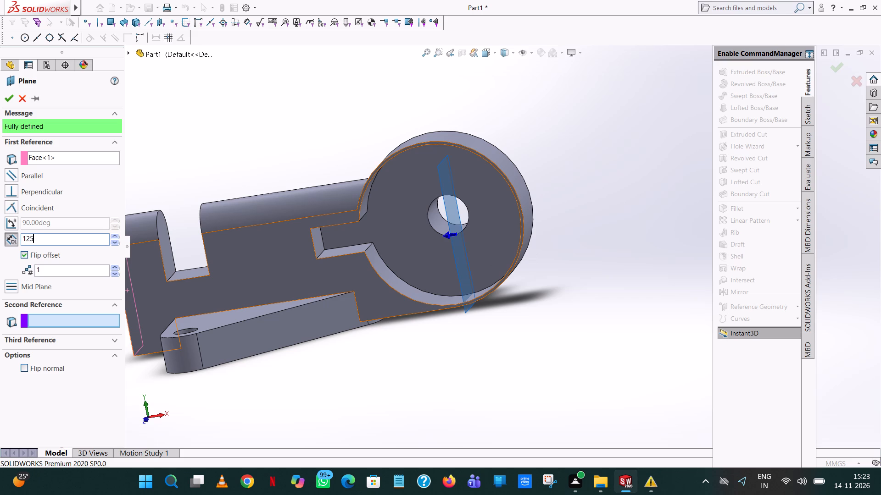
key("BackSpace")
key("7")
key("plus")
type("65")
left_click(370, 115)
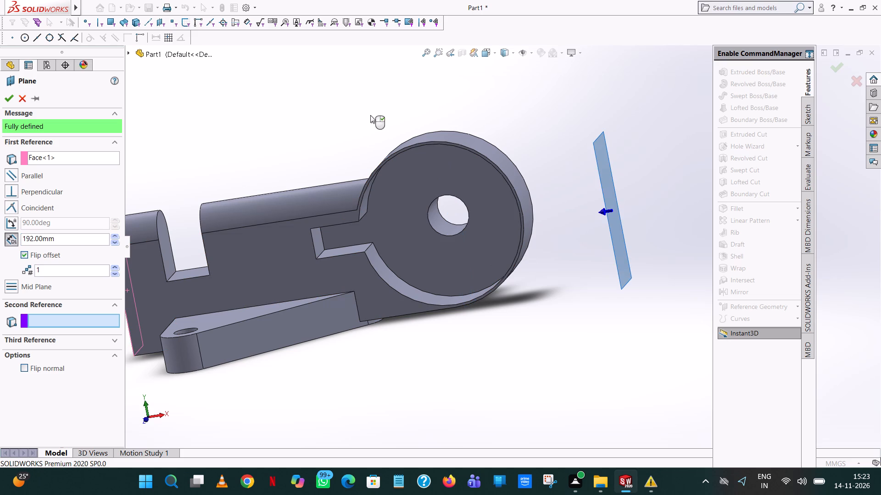
Set the plane's offset to 127+37.5 mm, check its position beside the round end, and create the plane.
double_click(64, 237)
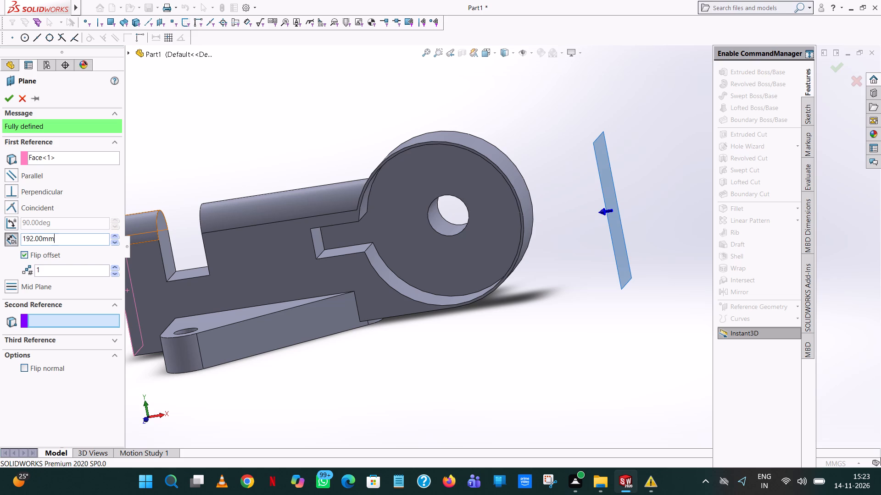
type("127")
type("+37.5")
key("Return")
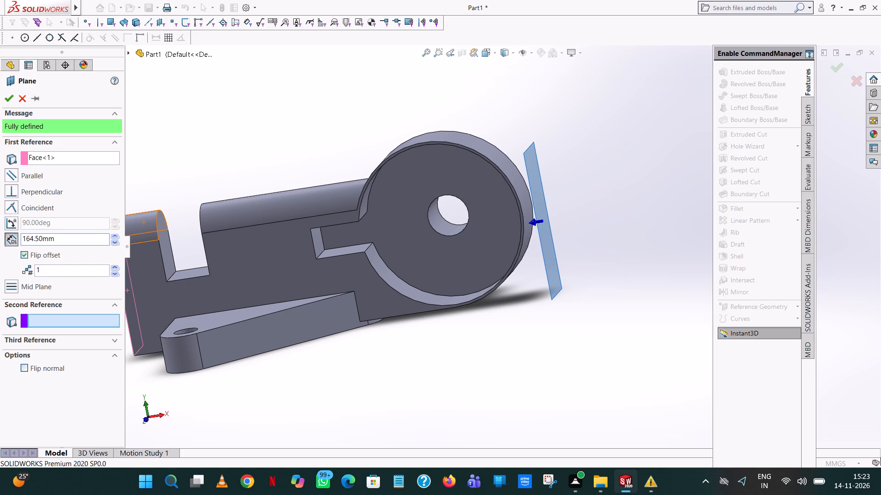
scroll(557, 201, "down", 3)
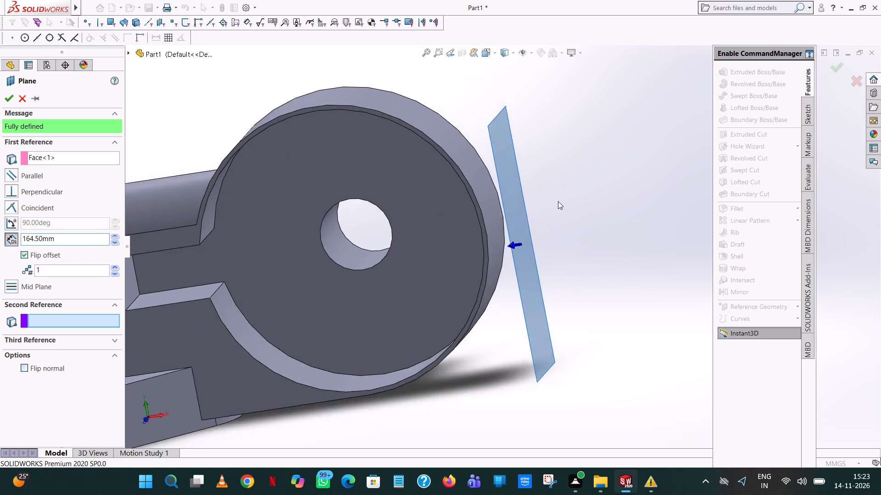
middle_click_drag(558, 201, 568, 176)
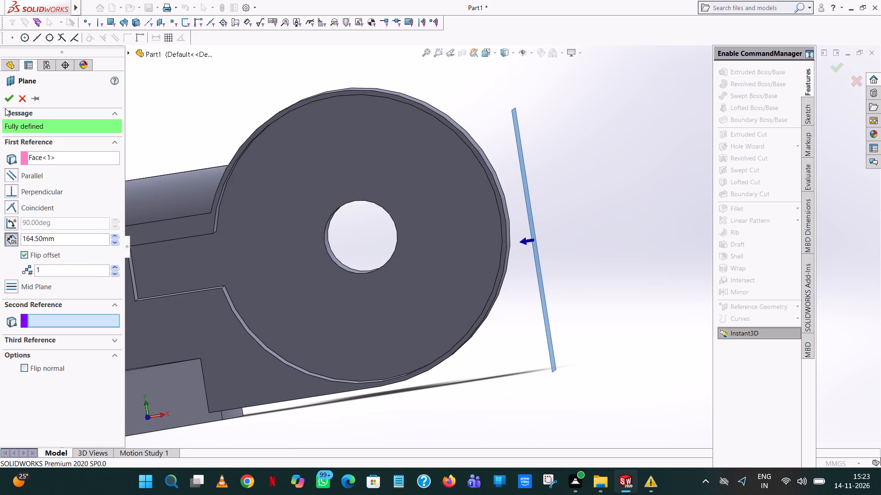
left_click(7, 98)
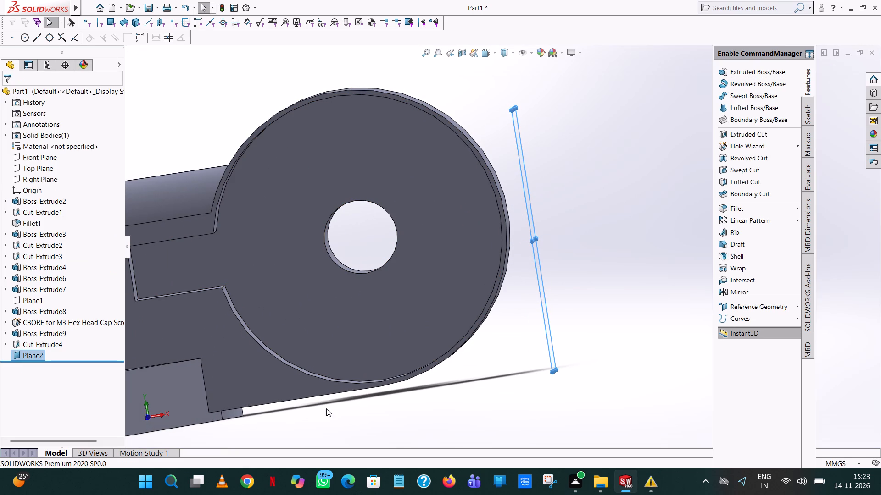
Open a new sketch on the offset plane just beyond the round end.
left_click(23, 357)
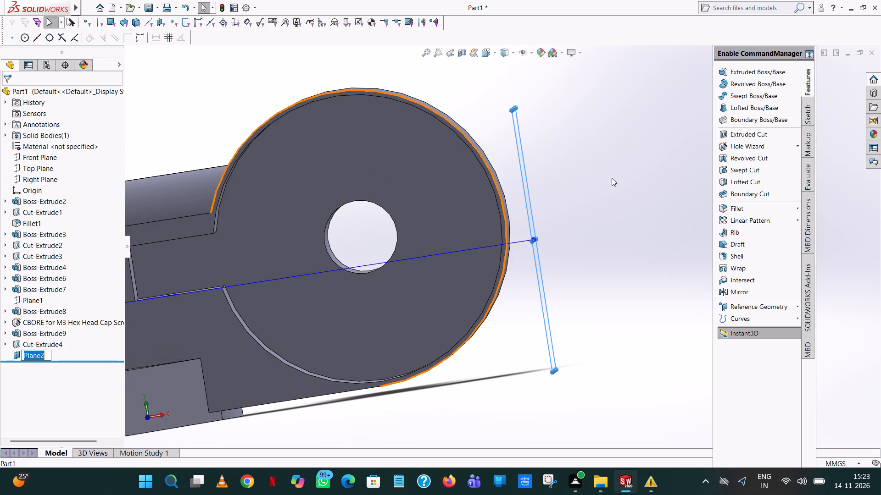
left_click(607, 97)
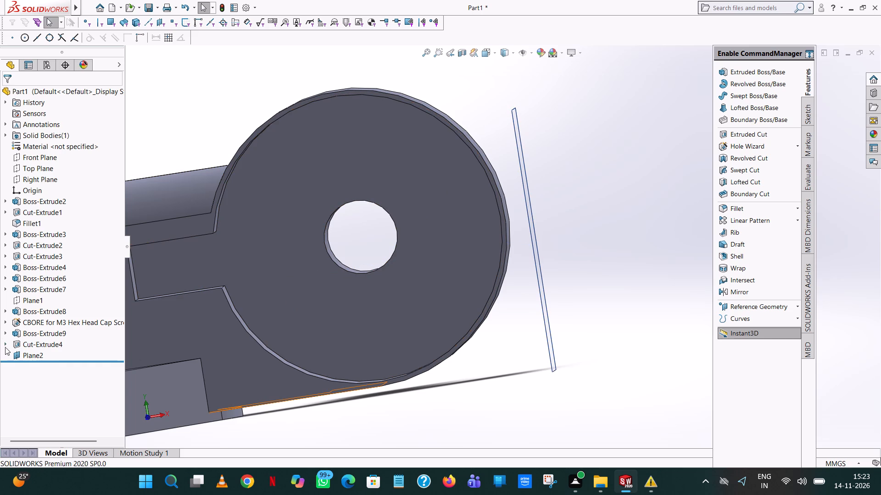
left_click(22, 359)
left_click(34, 349)
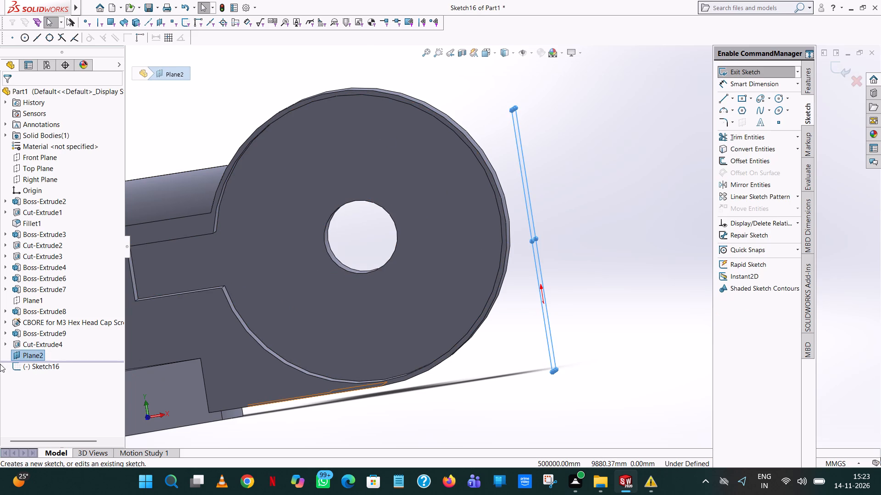
left_click(24, 357)
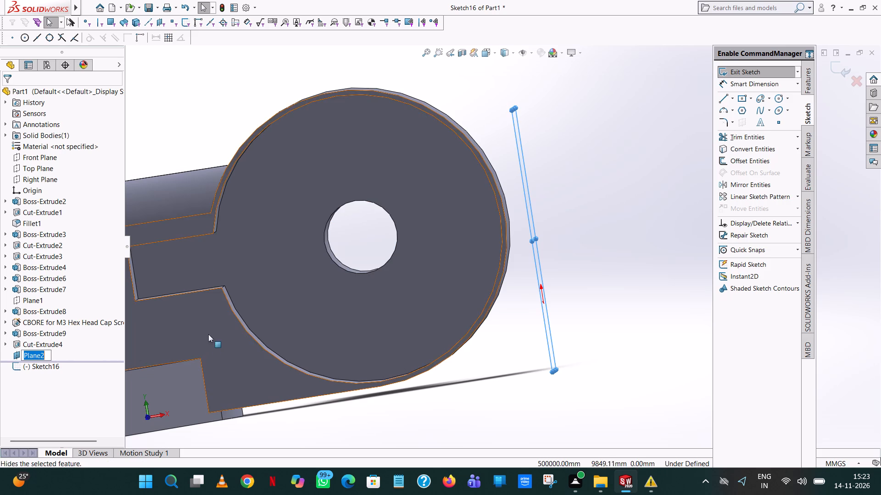
left_click(220, 106)
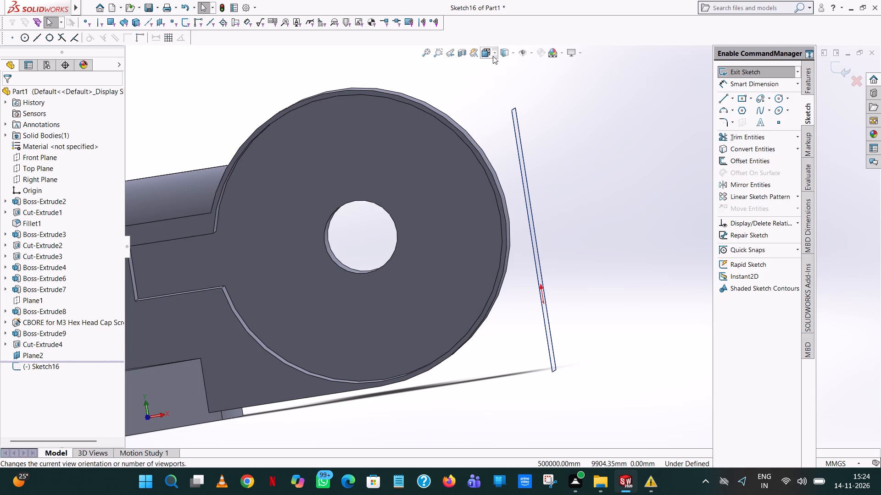
Sketch a 32.5 mm vertical line upward from the midpoint of the central body's bottom edge, viewing the bracket end-on.
left_click(494, 54)
left_click(536, 104)
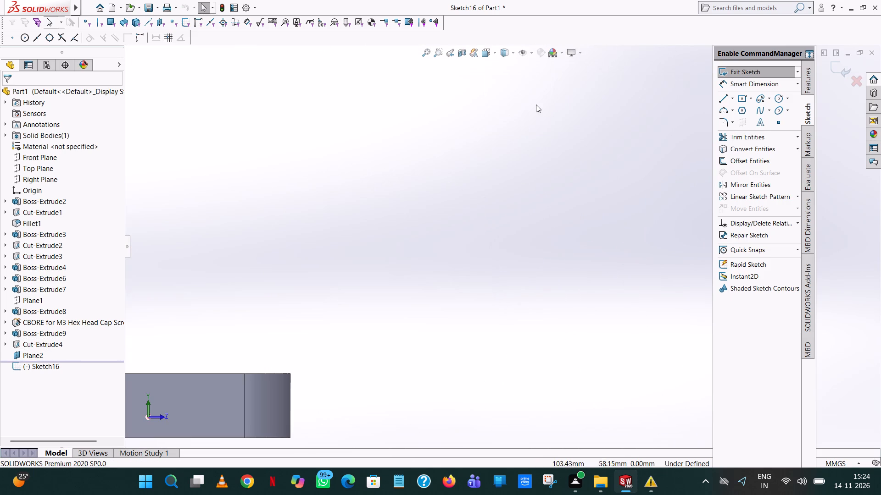
scroll(253, 400, "up", 7)
scroll(389, 239, "down", 2)
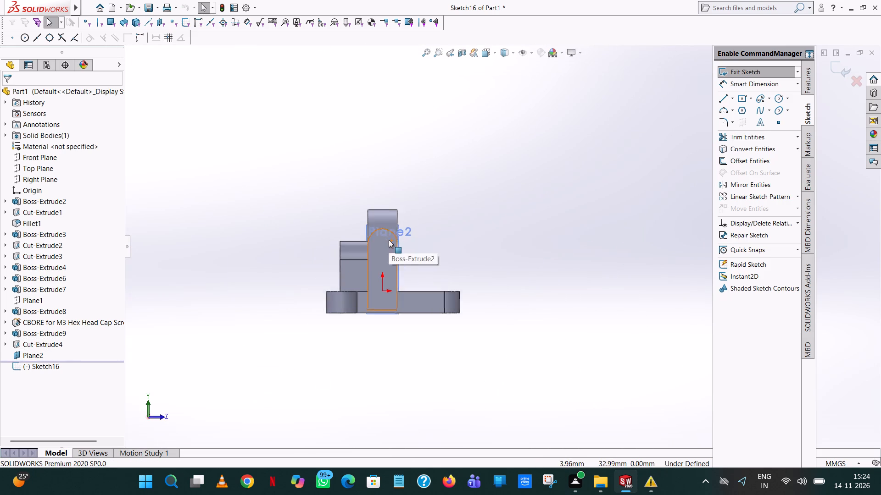
scroll(389, 240, "down", 4)
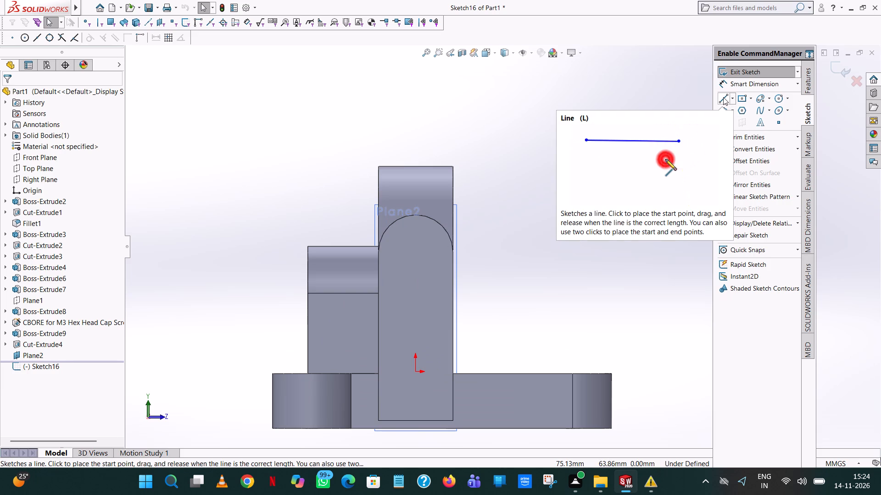
left_click(723, 97)
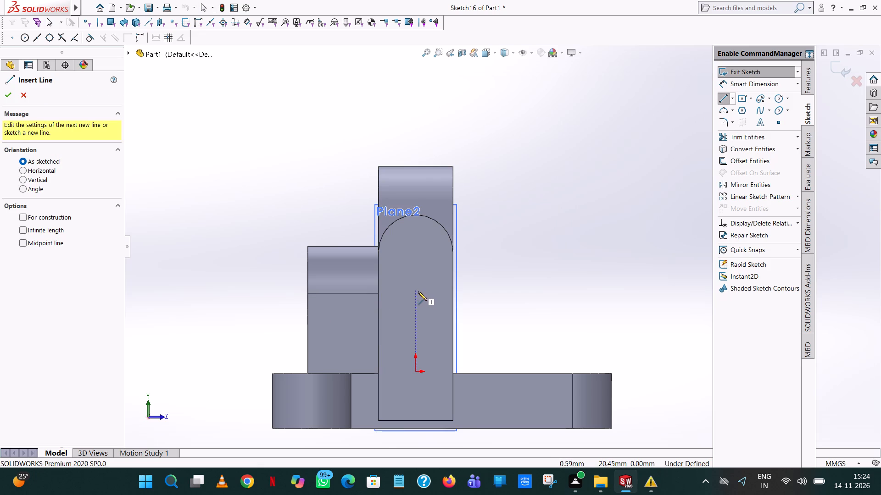
left_click(415, 420)
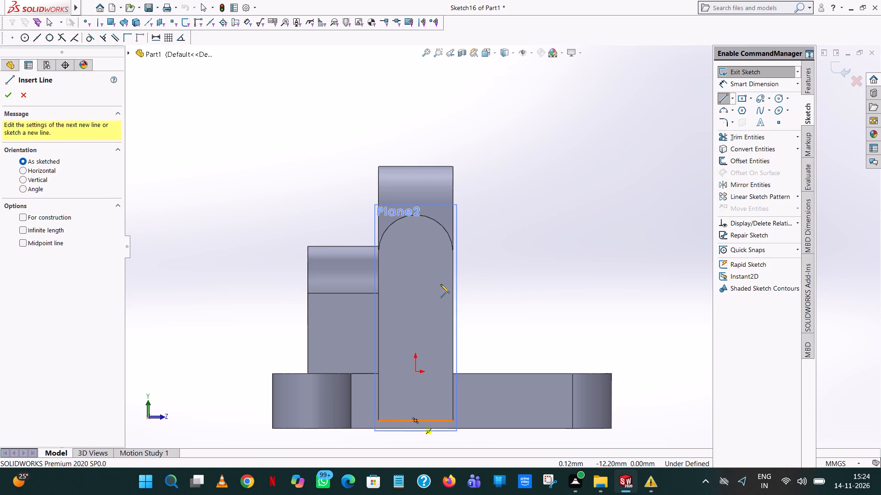
left_click(415, 292)
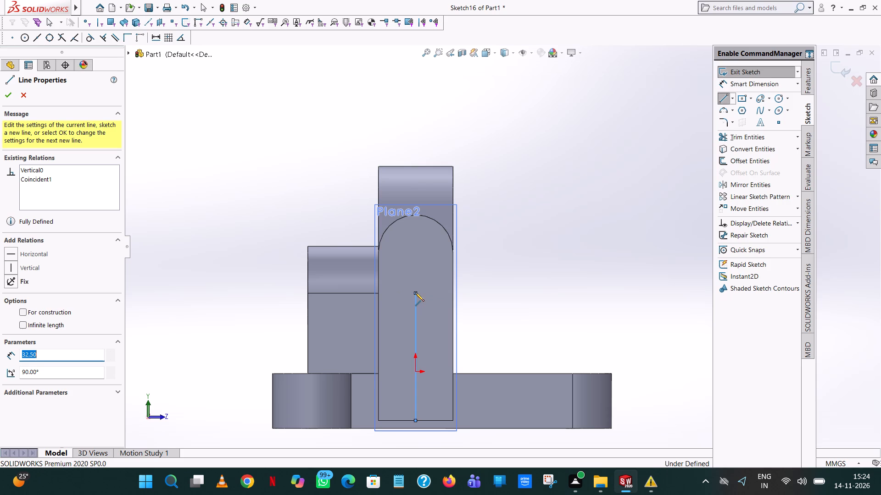
right_click(415, 292)
left_click(461, 296)
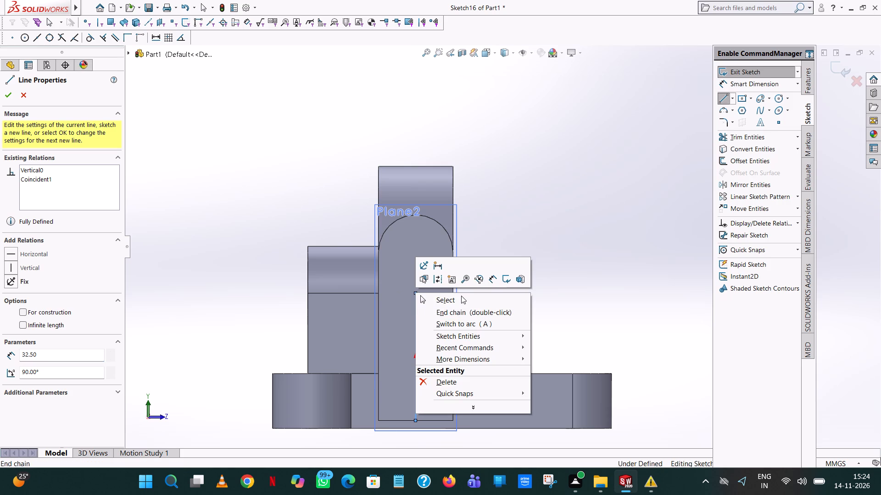
Sketch a 19 mm horizontal line across the central body's full width through the vertical line's top end.
left_click(718, 97)
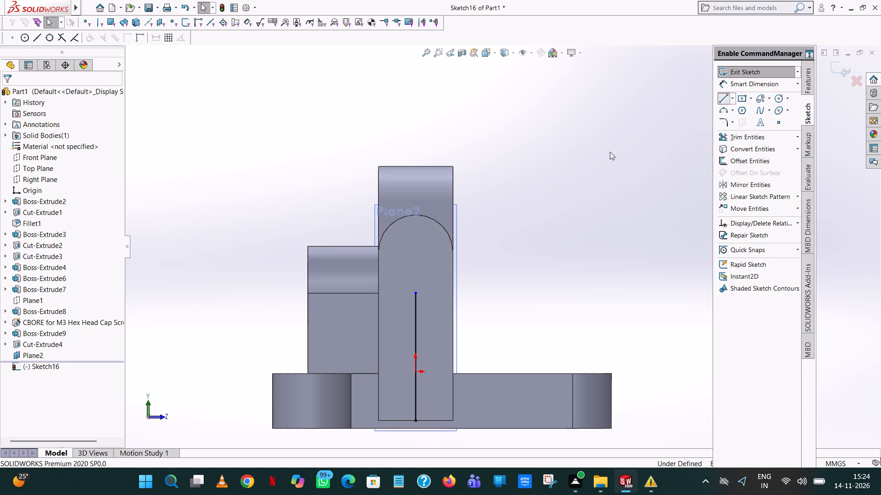
left_click(378, 293)
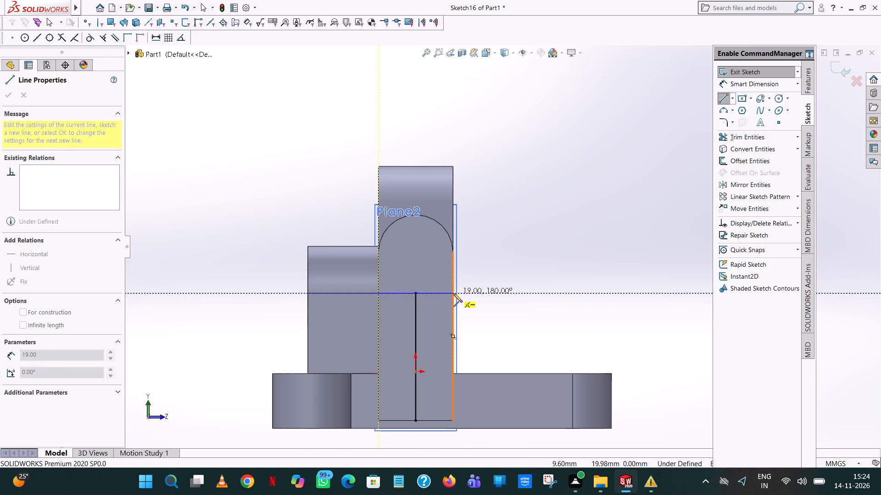
left_click(453, 293)
right_click(453, 293)
left_click(469, 297)
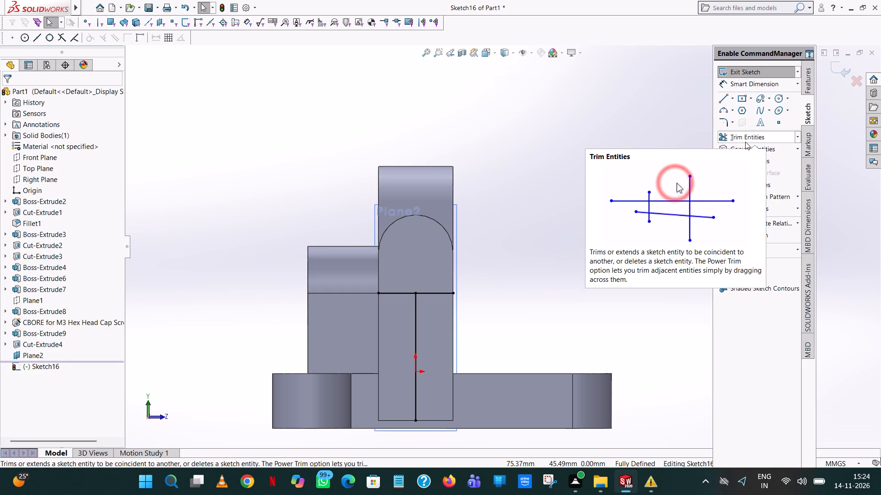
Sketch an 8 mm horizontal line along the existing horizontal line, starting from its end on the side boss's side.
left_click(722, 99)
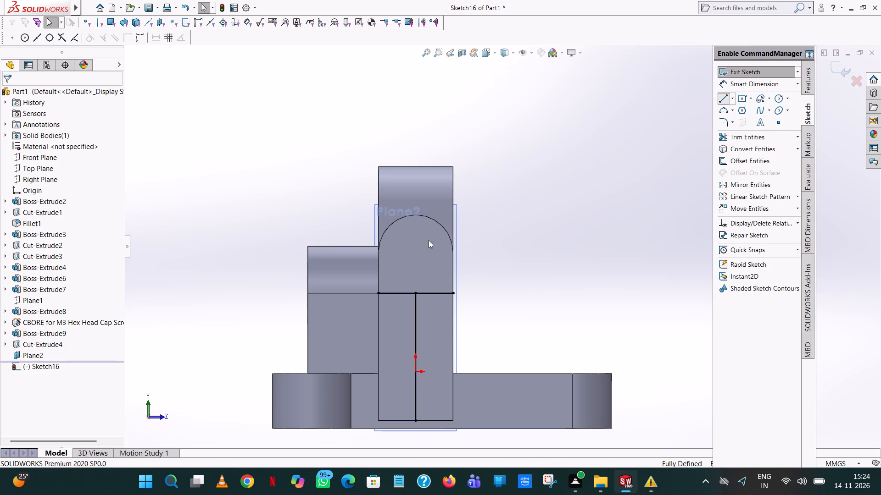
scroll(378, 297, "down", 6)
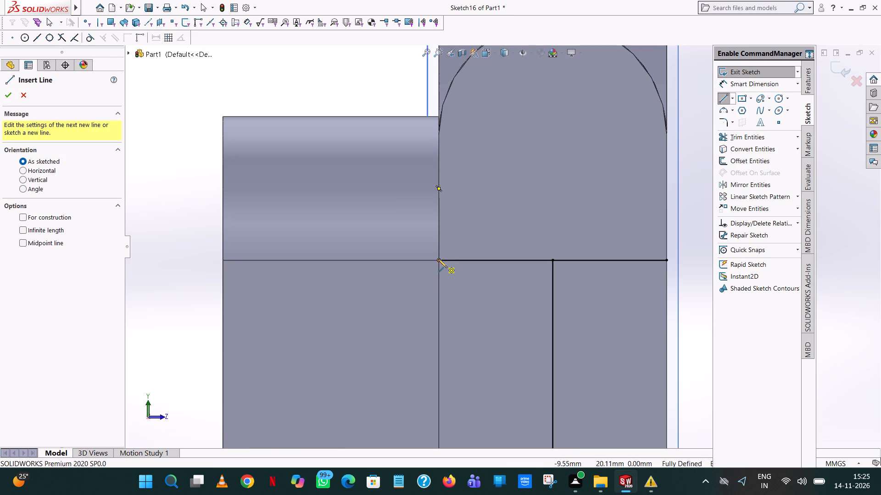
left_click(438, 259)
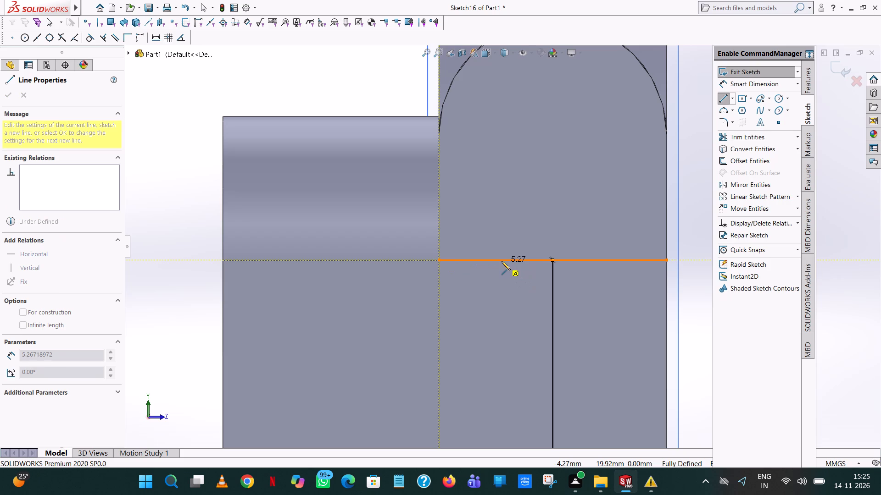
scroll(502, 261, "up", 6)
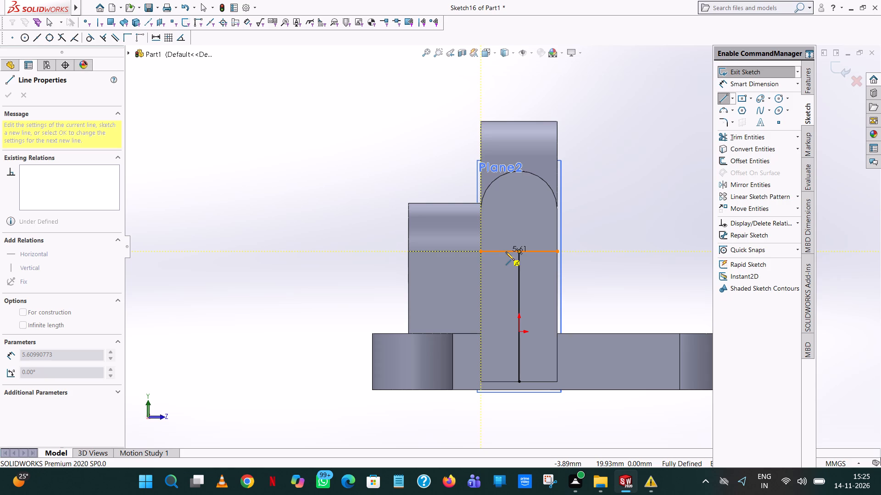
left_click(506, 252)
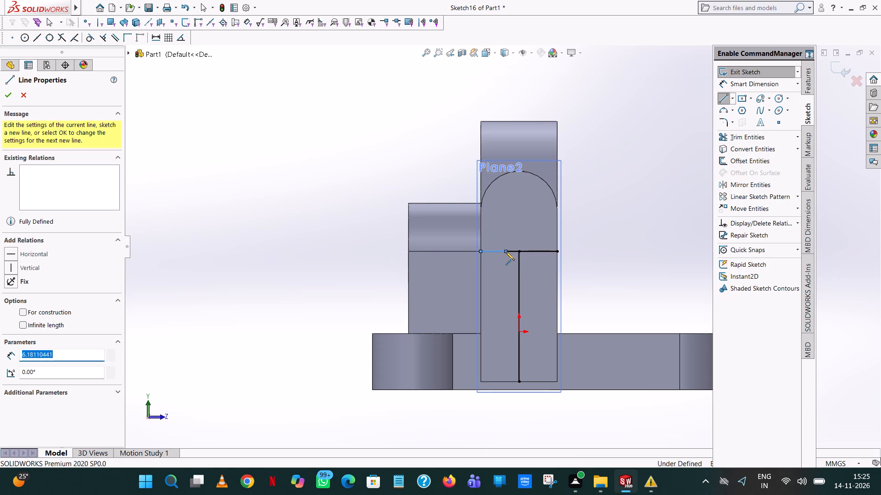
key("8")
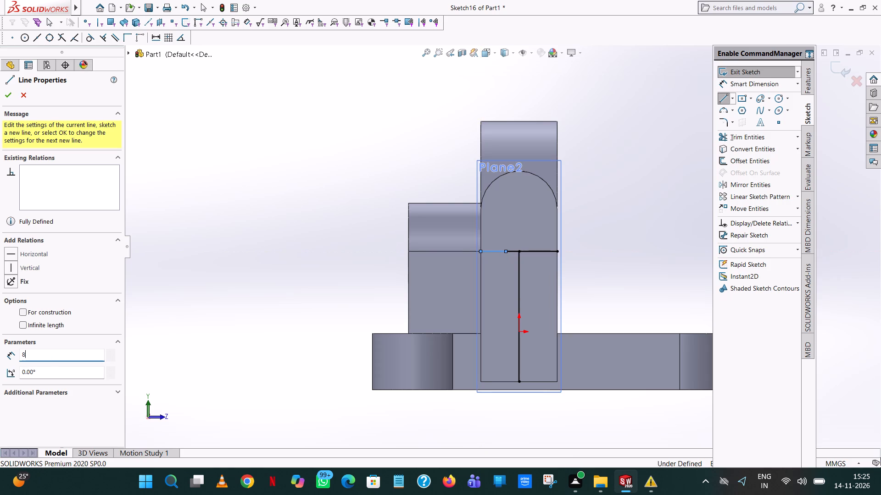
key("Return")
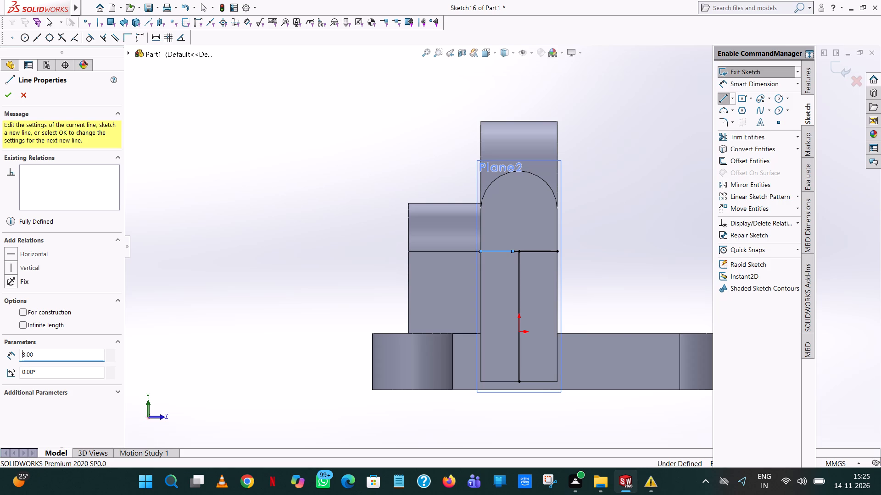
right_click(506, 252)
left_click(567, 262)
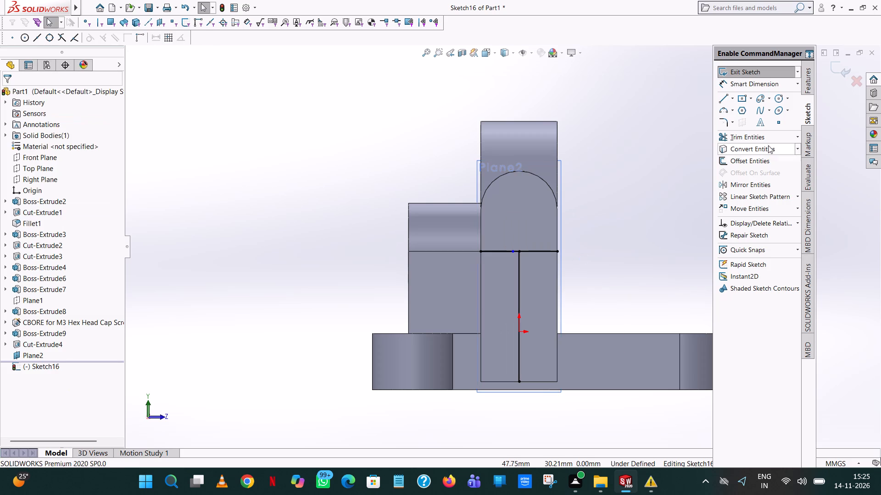
Trim away the half of the horizontal line between the side boss and the vertical line's top end.
left_click(758, 135)
left_click(493, 251)
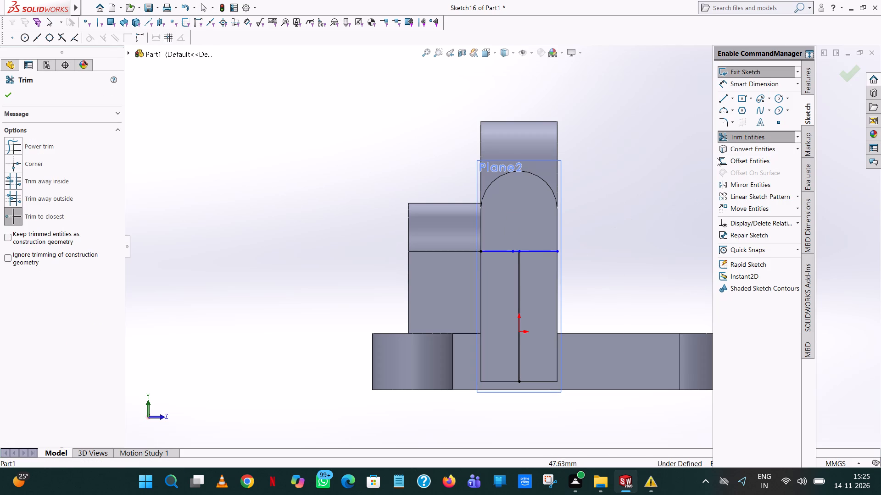
left_click(498, 253)
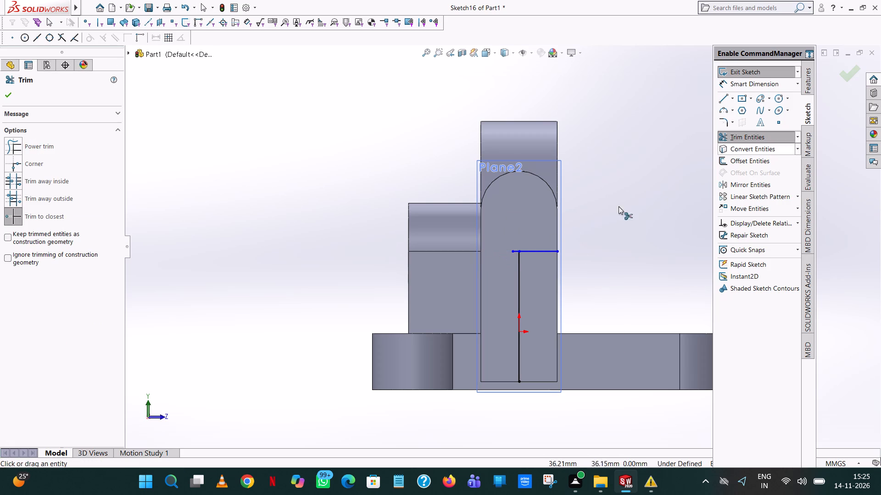
left_click(513, 251)
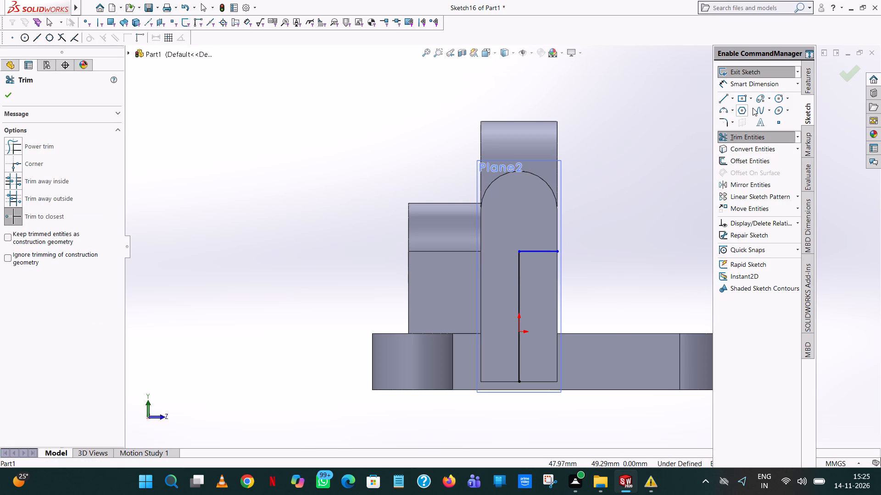
Sketch a circle of radius 3 mm centred on the vertical line's top end.
left_click(780, 96)
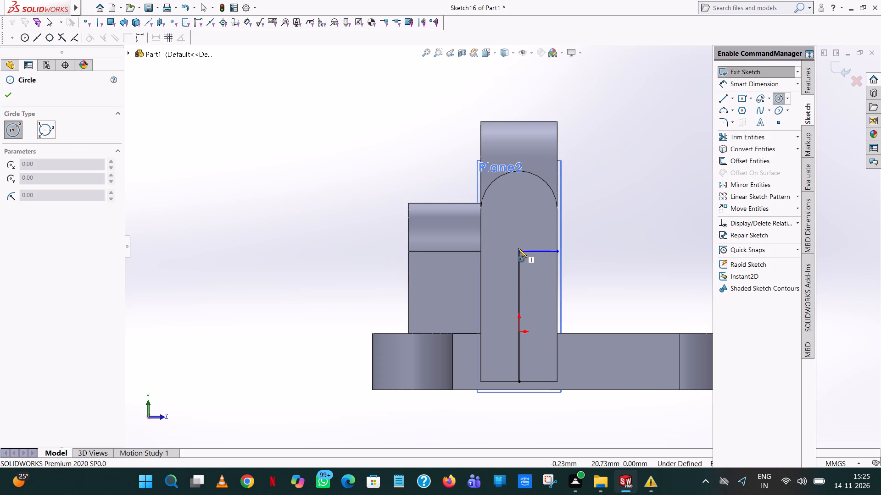
left_click(519, 251)
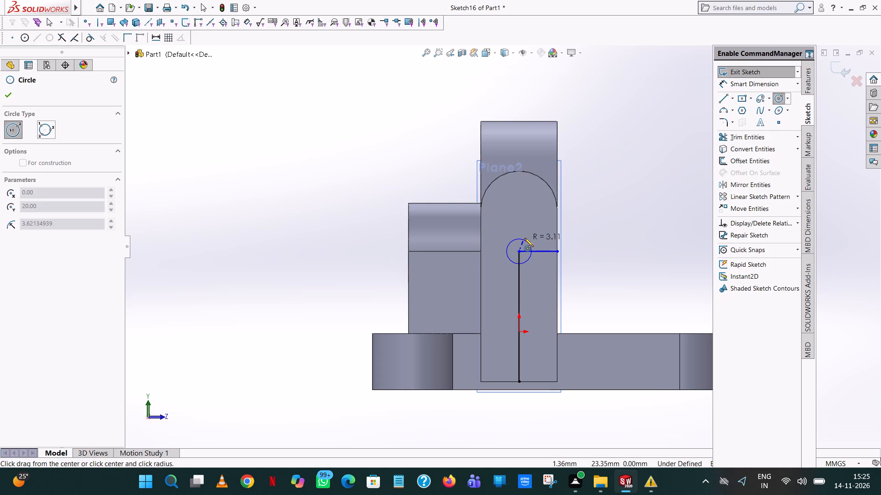
left_click(524, 238)
key("3")
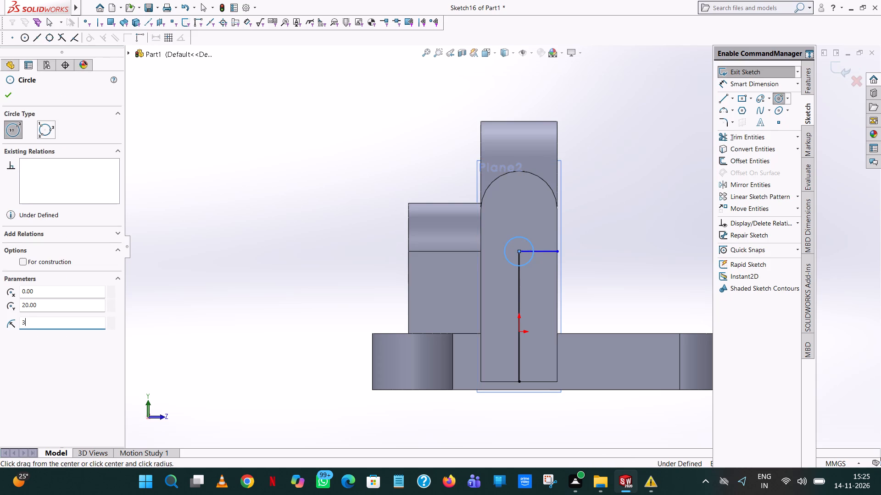
key("Return")
right_click(524, 238)
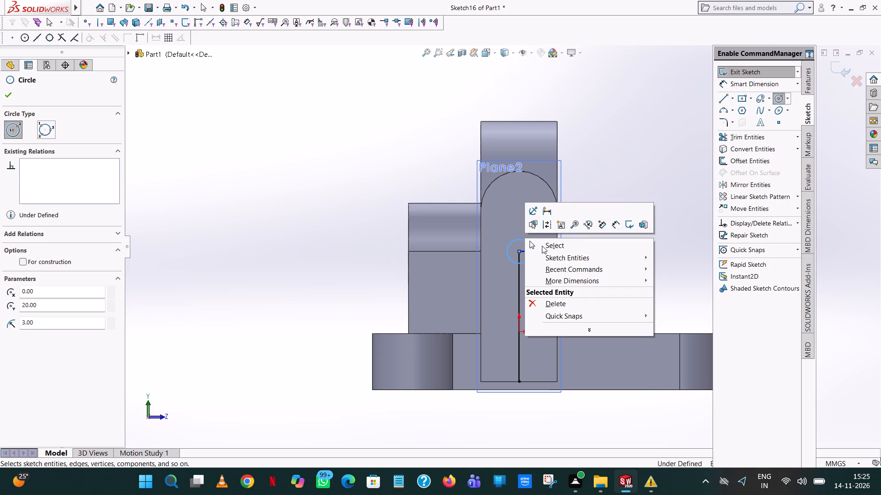
left_click(543, 247)
Sketch 9.5 mm horizontal lines from the circle's top and bottom to the body's edge opposite the side boss, joined by a 6 mm vertical line.
left_click(724, 94)
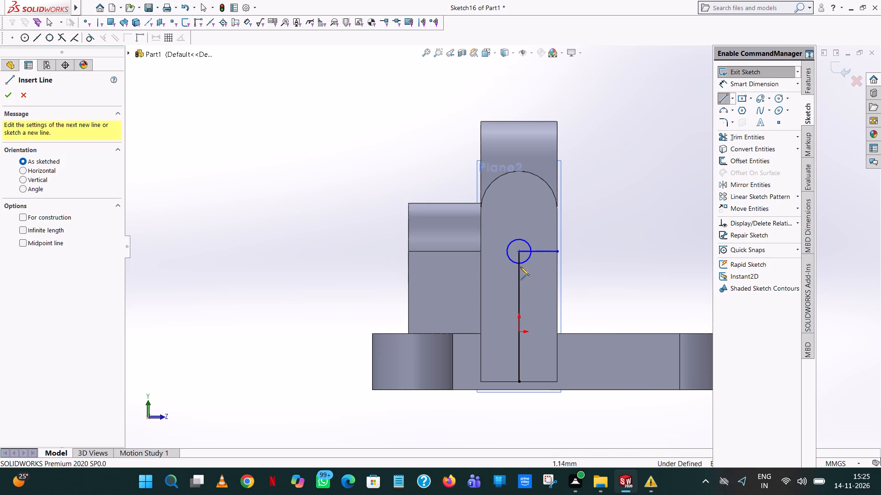
scroll(522, 261, "down", 8)
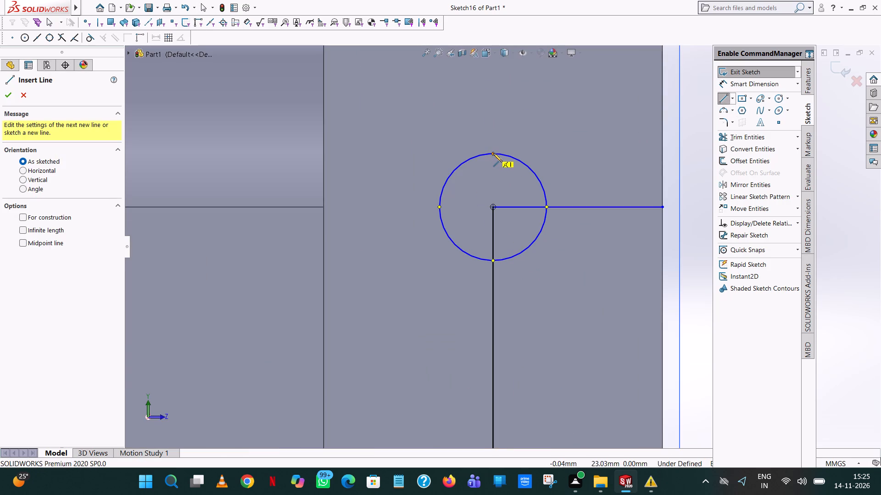
left_click(493, 153)
left_click(663, 154)
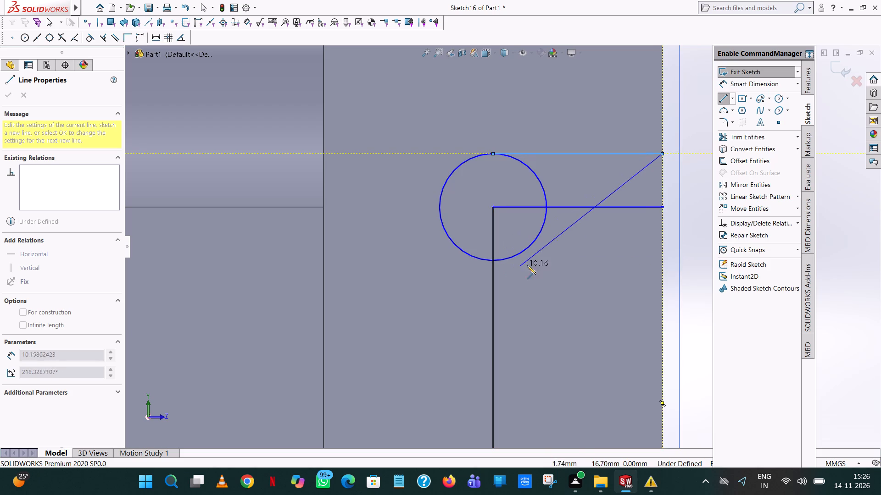
left_click(662, 260)
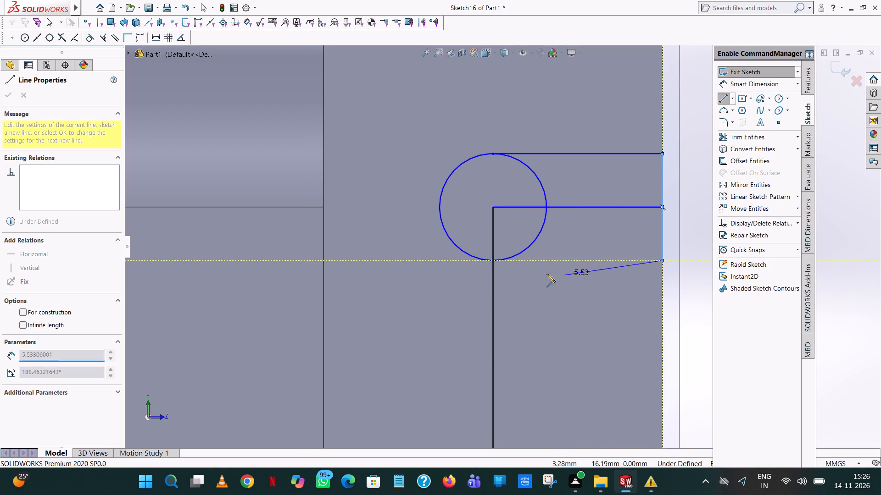
left_click(492, 260)
right_click(492, 260)
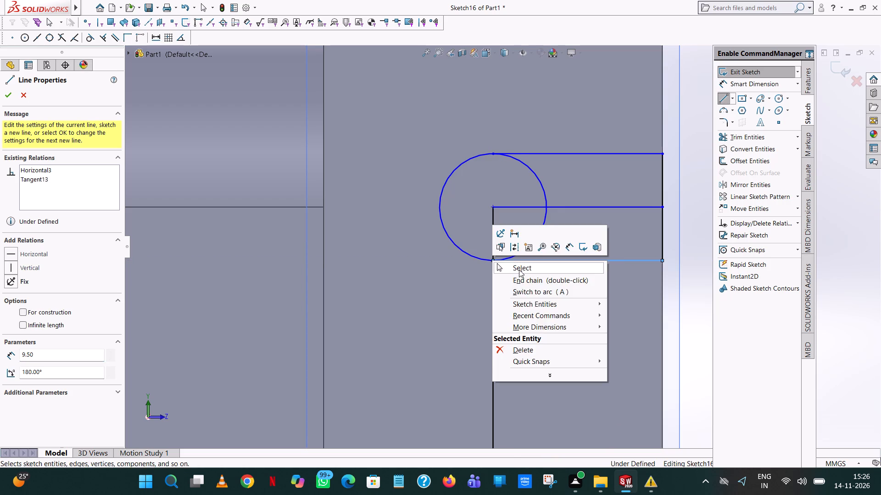
left_click(519, 269)
Trim the vertical line, the middle horizontal line and the circle's inner half to leave a closed U-shaped slot profile.
left_click(753, 135)
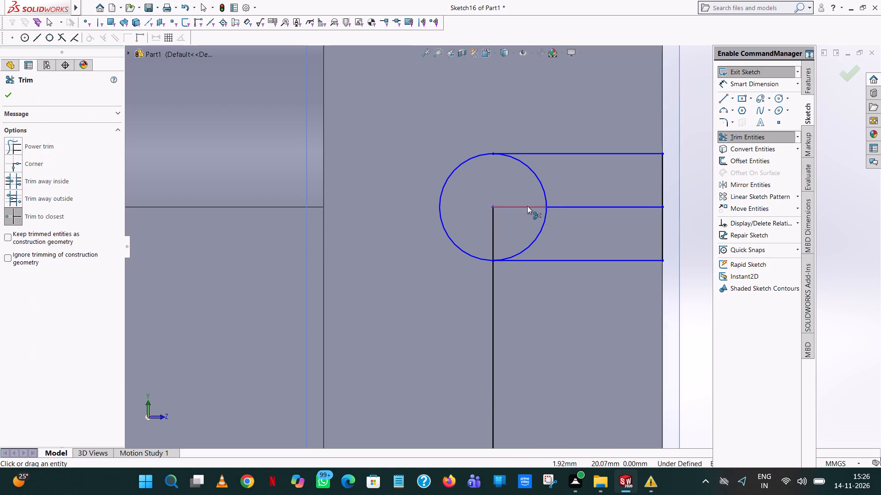
left_click(528, 205)
left_click(494, 219)
left_click(492, 274)
left_click(601, 203)
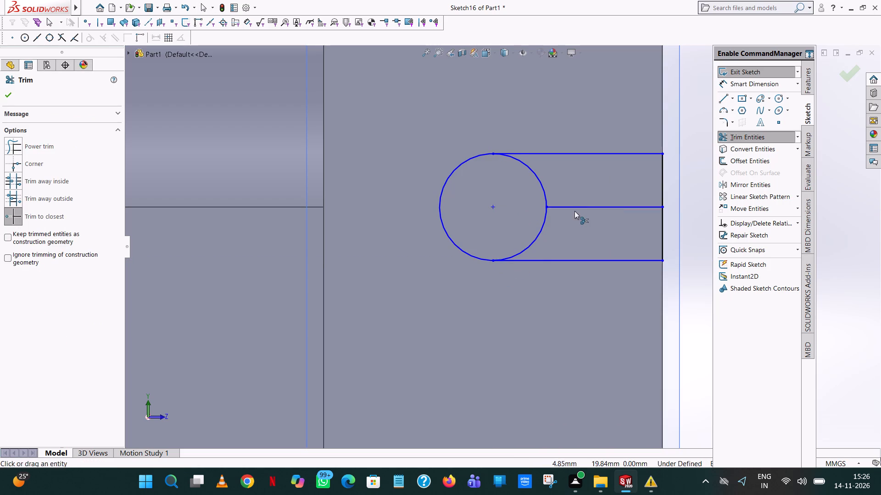
left_click(582, 206)
left_click(549, 212)
scroll(548, 213, "up", 6)
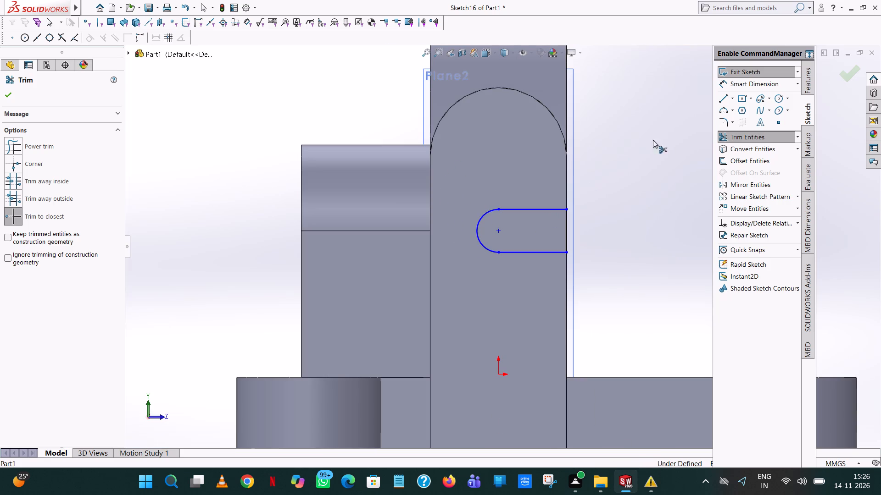
Add a radius dimension to the slot profile's rounded end.
left_click(768, 86)
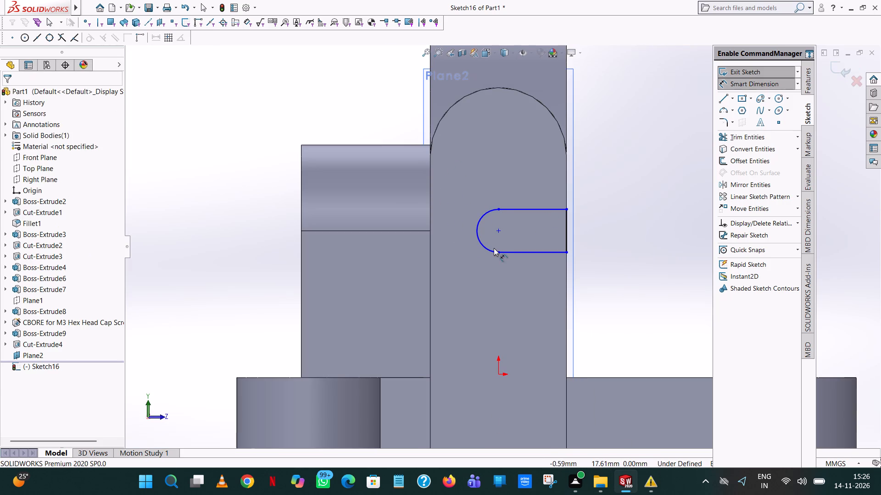
left_click(476, 228)
left_click(278, 340)
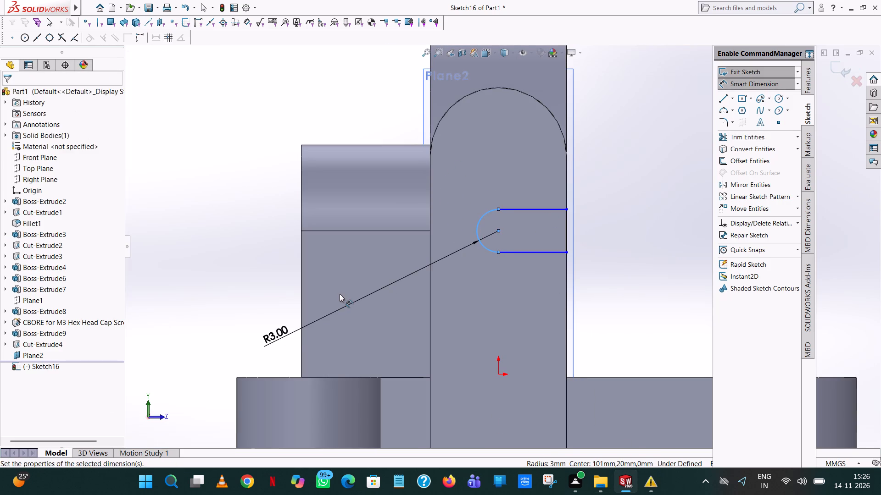
left_click(235, 327)
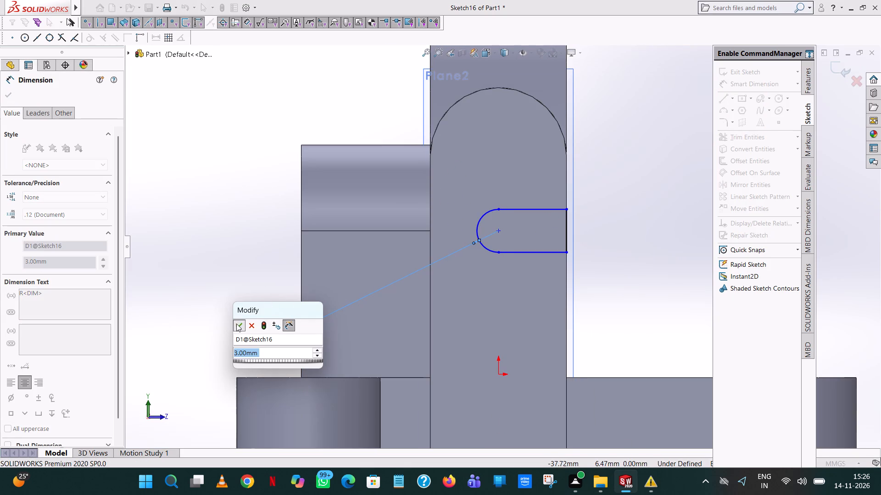
left_click(279, 254)
Dimension the vertical distance between the slot arc's centre and the origin.
left_click(500, 232)
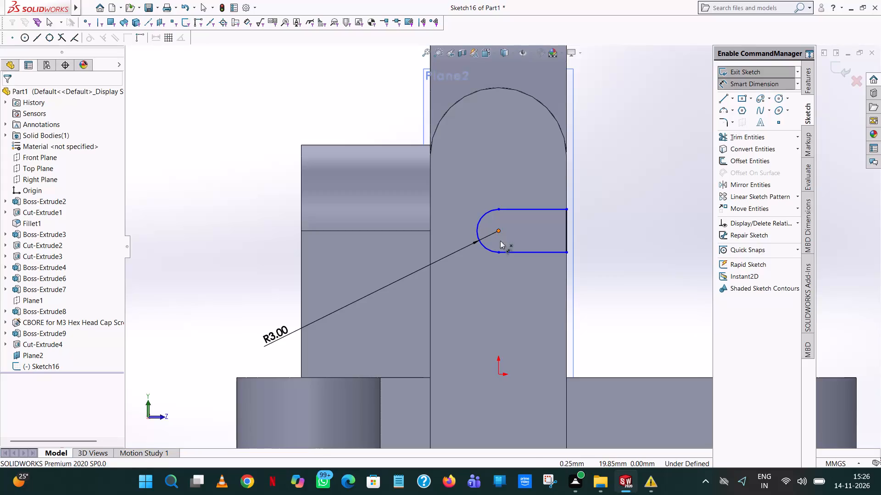
left_click(499, 375)
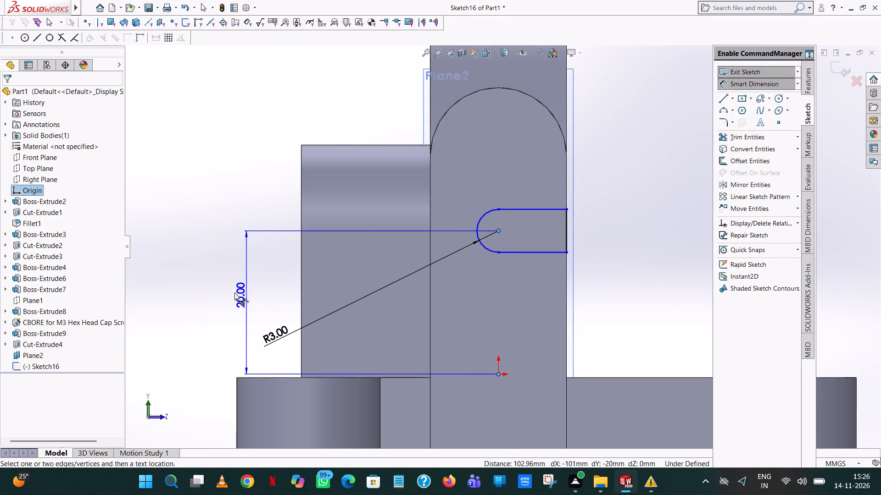
left_click(231, 291)
left_click(191, 280)
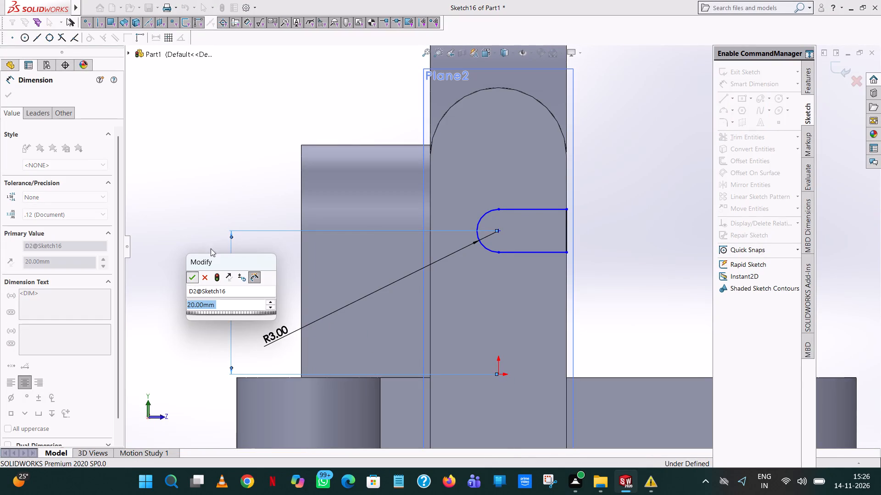
left_click(216, 238)
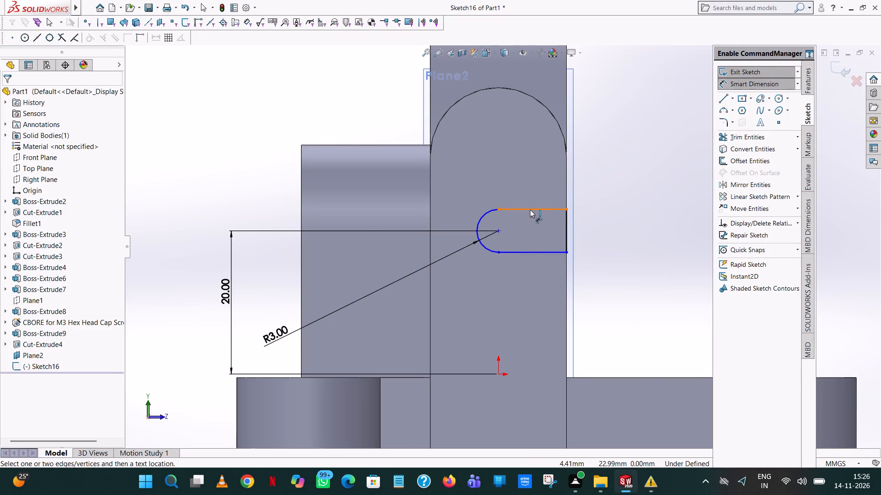
Dimension the vertical distance from the slot's upper line to the centre of the body's large rounded-top arc.
left_click(530, 209)
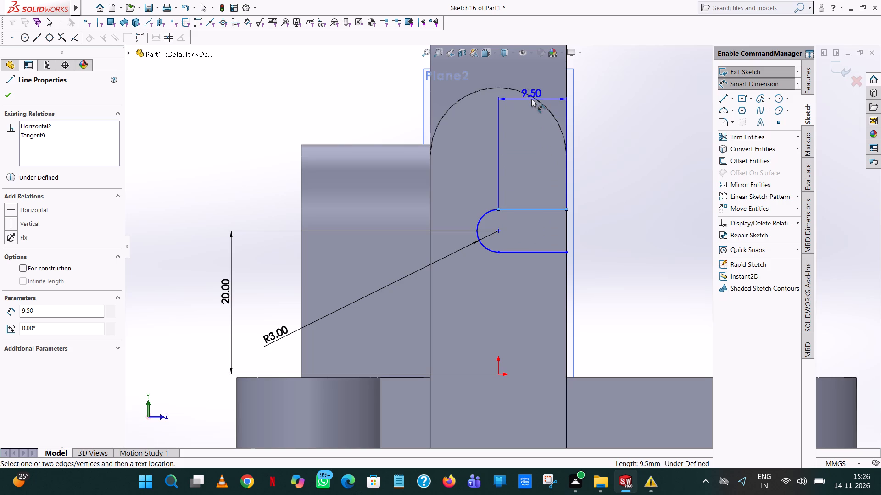
left_click(519, 90)
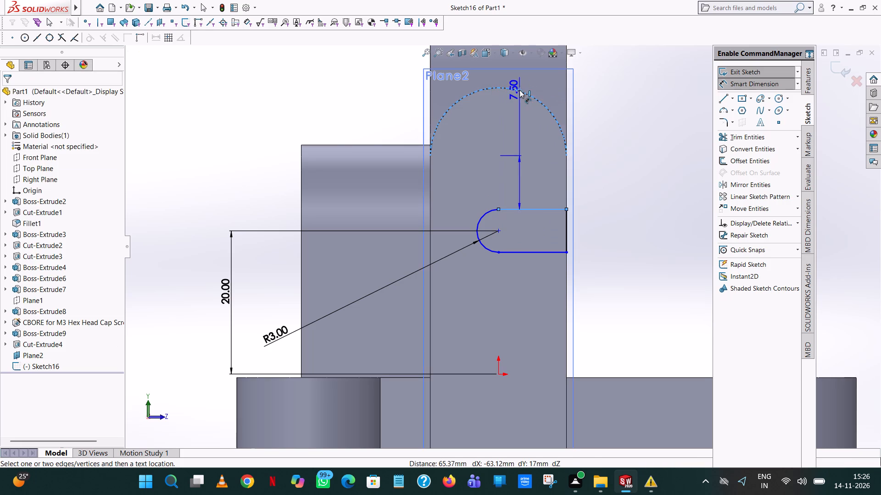
left_click(658, 126)
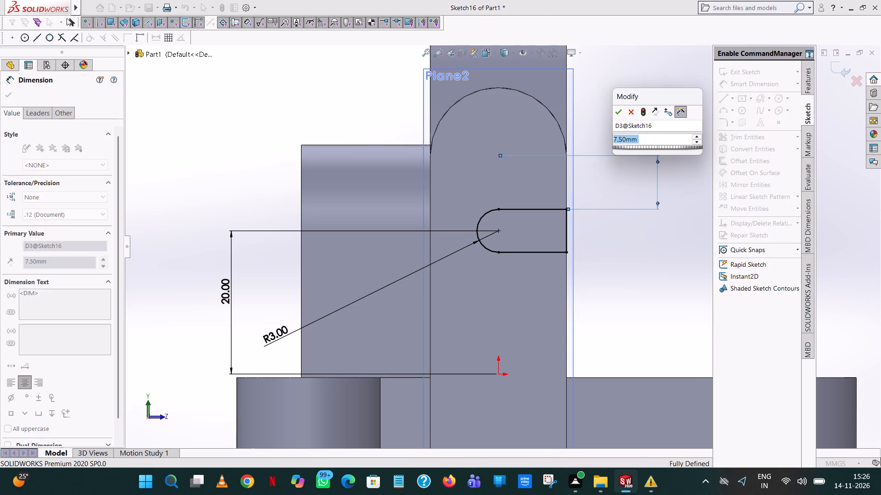
left_click(619, 111)
left_click(656, 83)
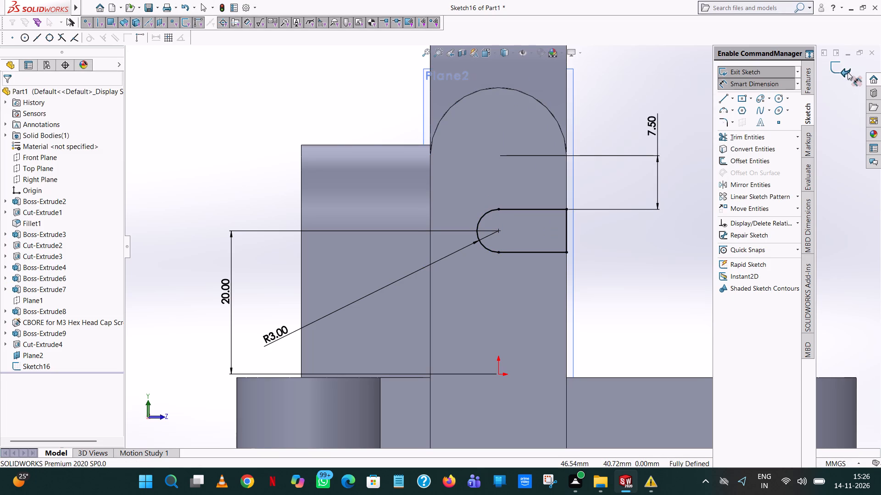
Cut-extrude the round-ended slot profile 10 mm blind, with the direction reversed so it cuts into the ring wall.
left_click(810, 81)
left_click(733, 133)
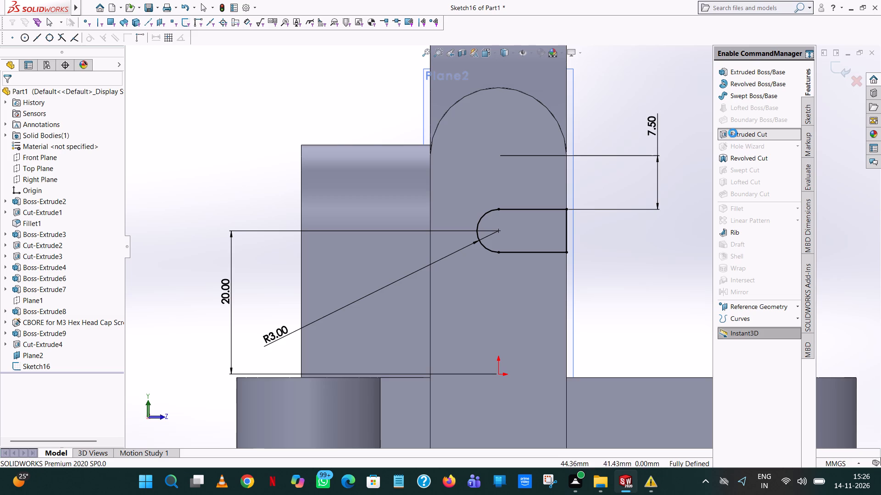
middle_click_drag(655, 150, 610, 186)
scroll(606, 183, "up", 6)
scroll(666, 162, "up", 3)
middle_click_drag(666, 162, 602, 186)
scroll(695, 165, "down", 7)
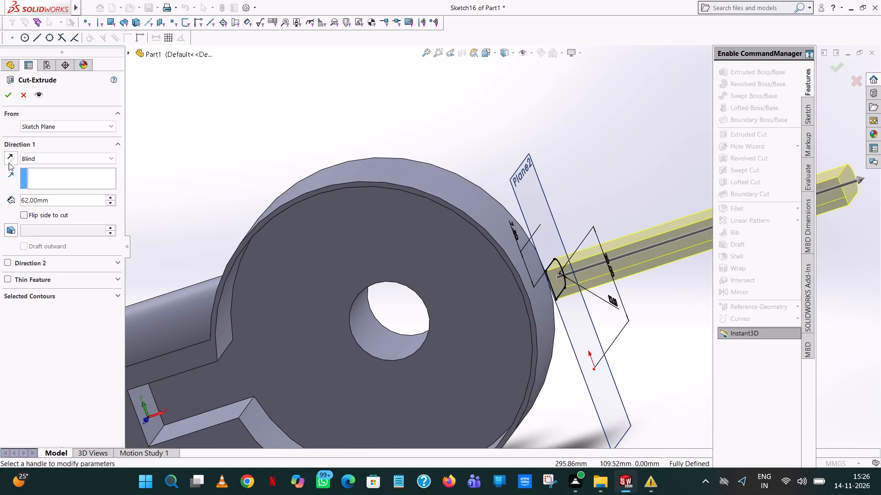
left_click(8, 155)
double_click(54, 204)
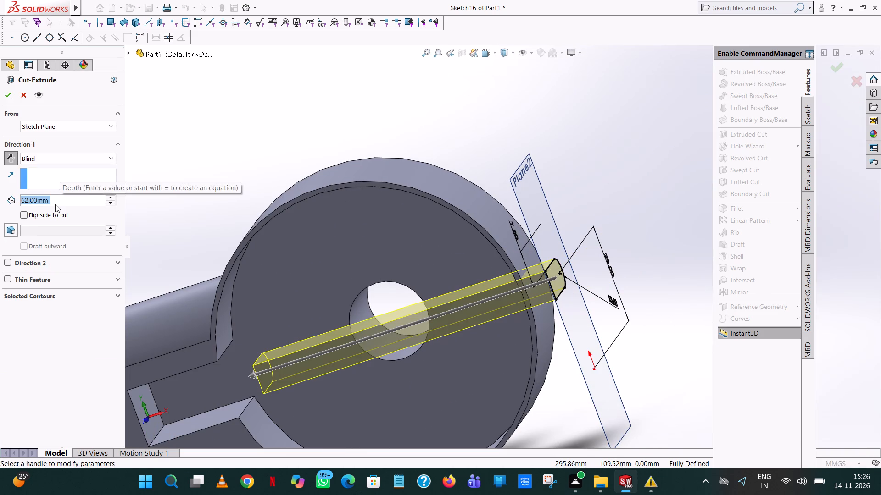
type("10")
left_click(321, 90)
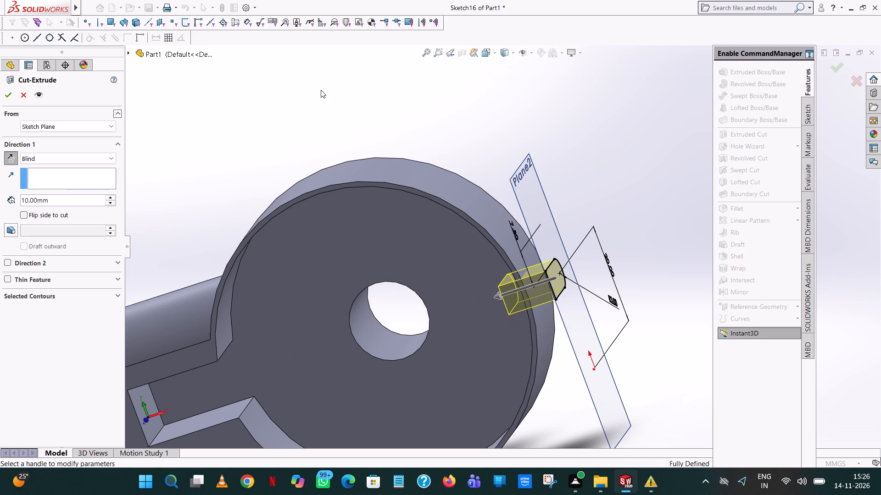
middle_click_drag(321, 91, 338, 66)
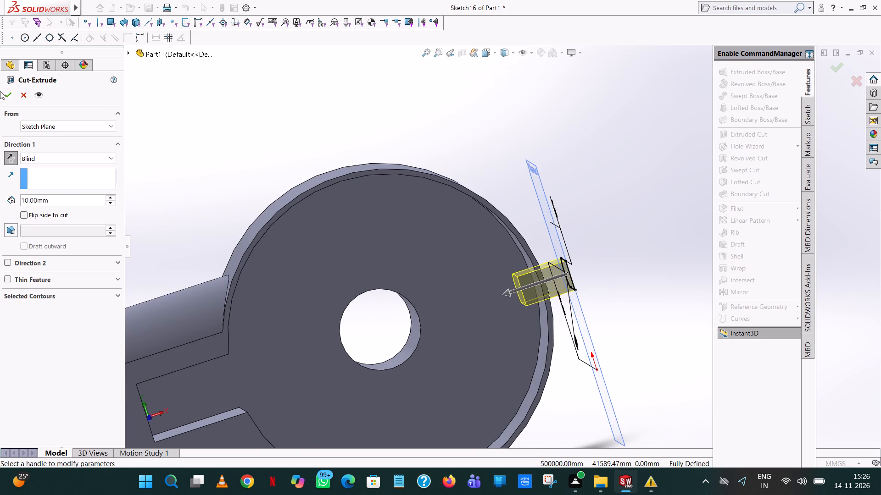
double_click(0, 92)
left_click(5, 94)
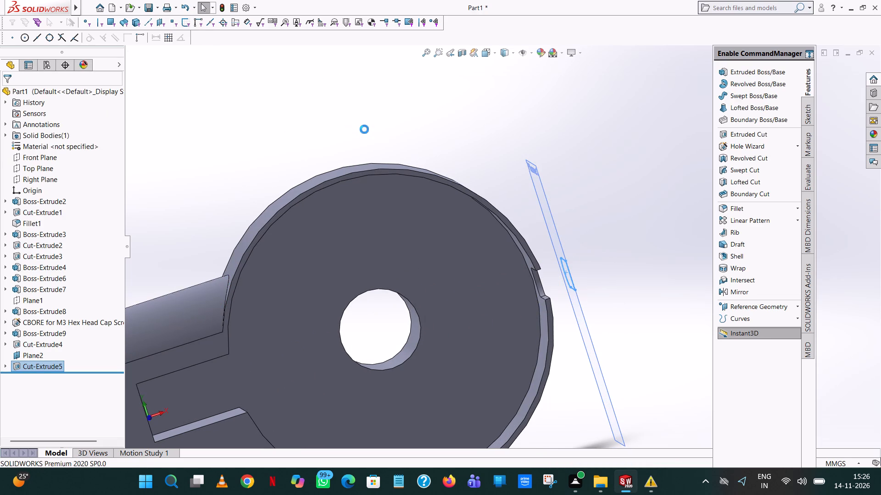
Hide the reference plane Plane2.
left_click(603, 197)
scroll(603, 198, "up", 1)
middle_click_drag(603, 199, 514, 262)
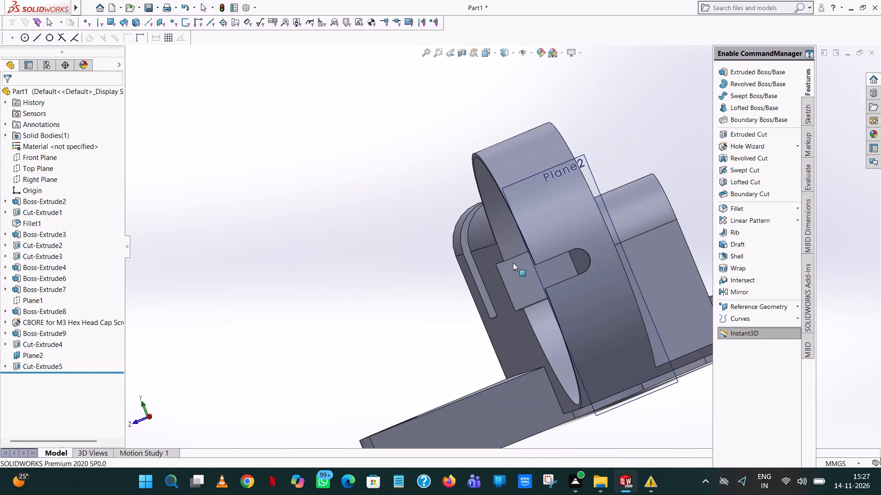
left_click(39, 353)
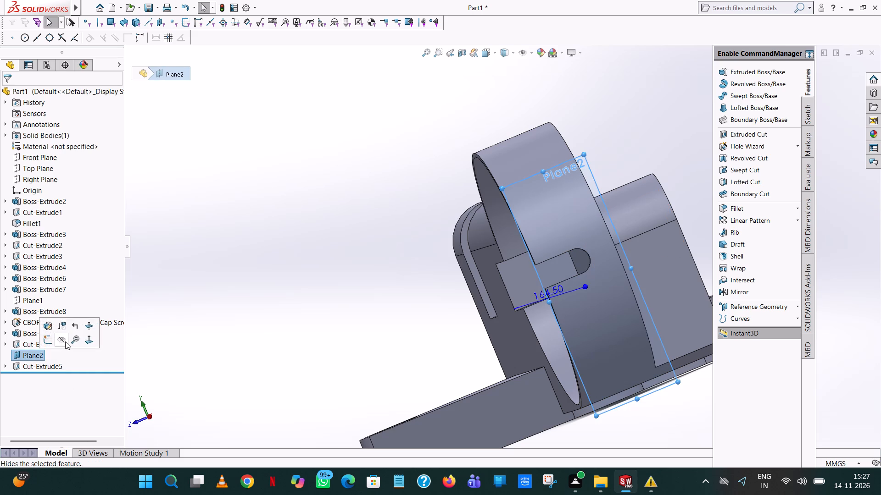
left_click(65, 341)
Examine the whole bracket from above, the side and below to check the finished features.
scroll(272, 292, "up", 5)
middle_click_drag(273, 295, 312, 477)
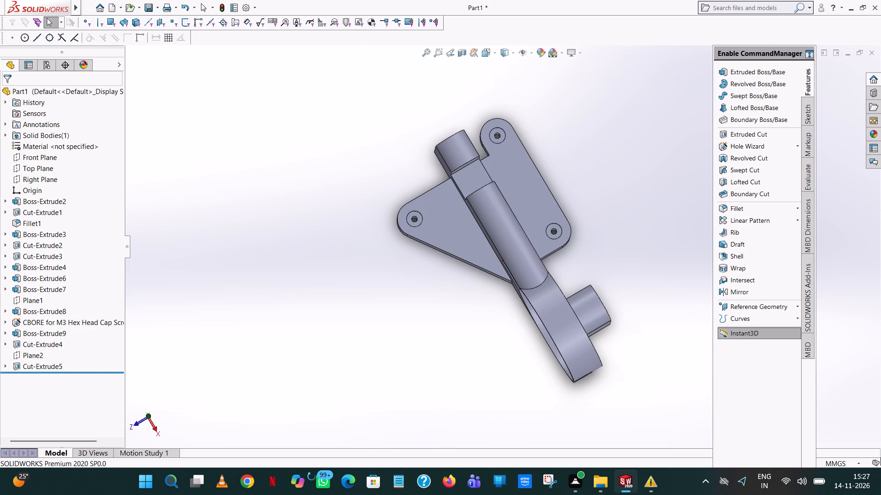
middle_click_drag(312, 477, 320, 406)
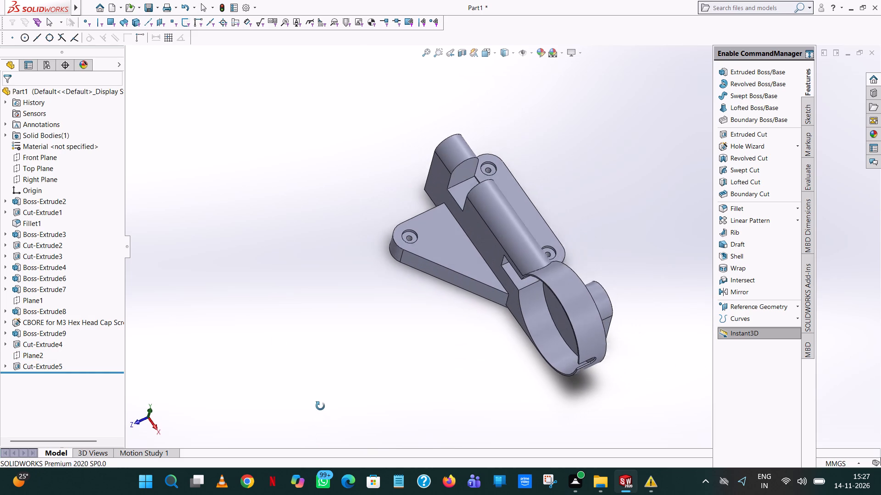
middle_click_drag(320, 406, 320, 405)
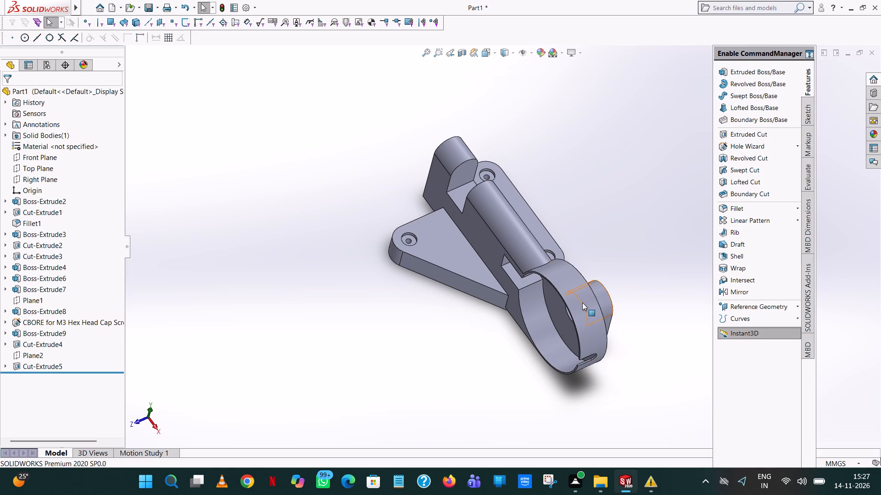
scroll(581, 310, "down", 1)
middle_click_drag(553, 381, 614, 333)
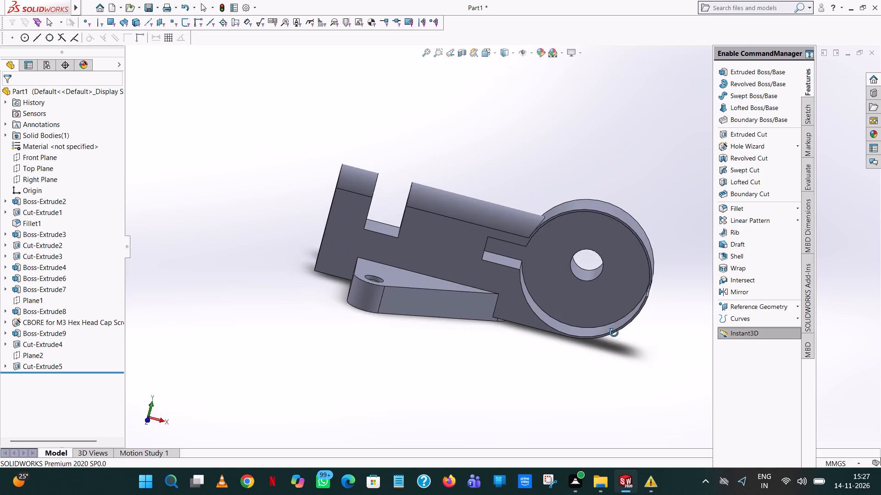
middle_click_drag(614, 333, 618, 230)
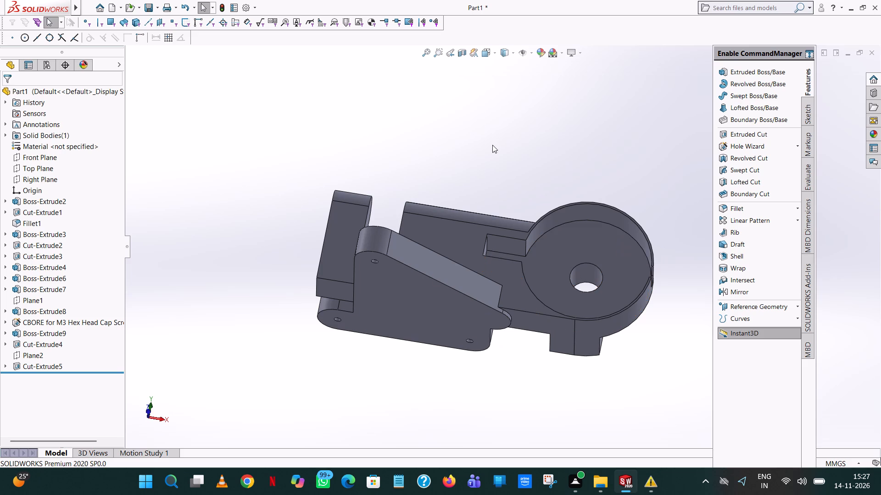
middle_click_drag(495, 155, 465, 316)
scroll(463, 308, "up", 1)
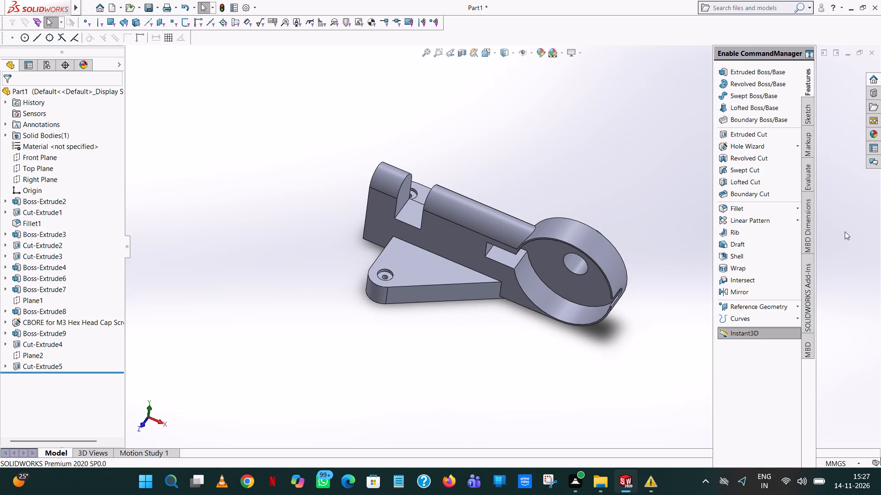
Set up a constant-size symmetric fillet with a 2 mm radius.
left_click(725, 209)
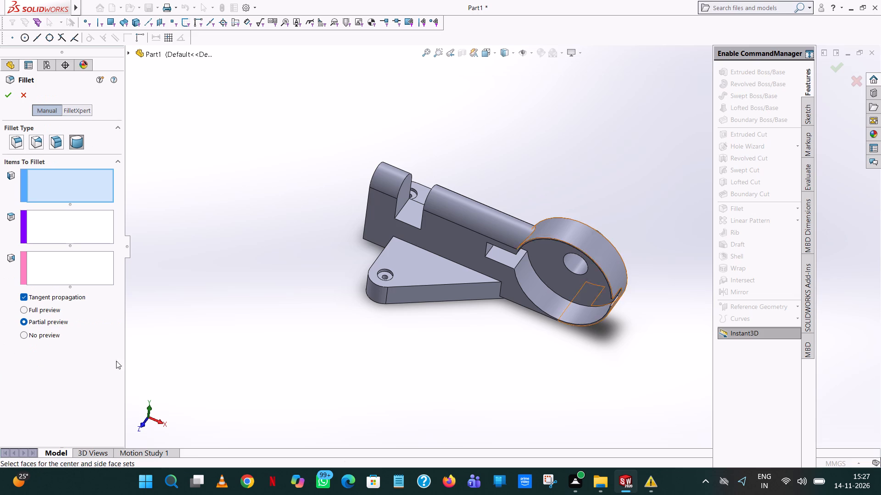
left_click(16, 143)
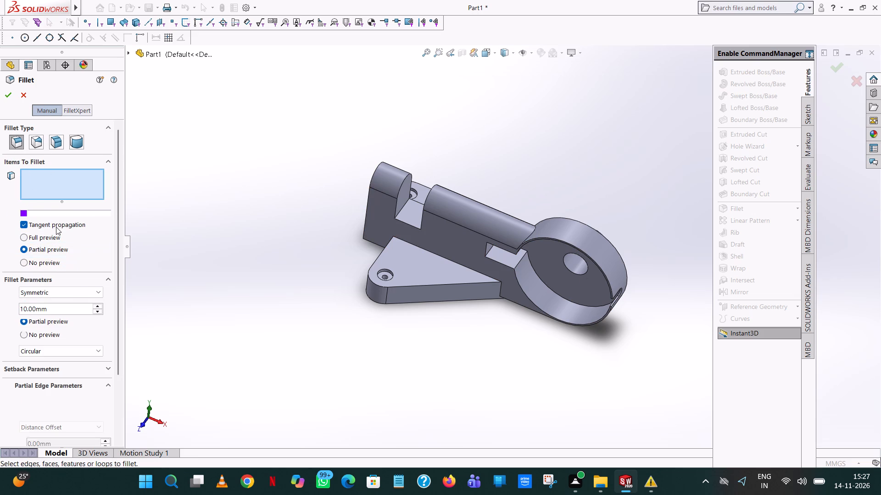
double_click(81, 308)
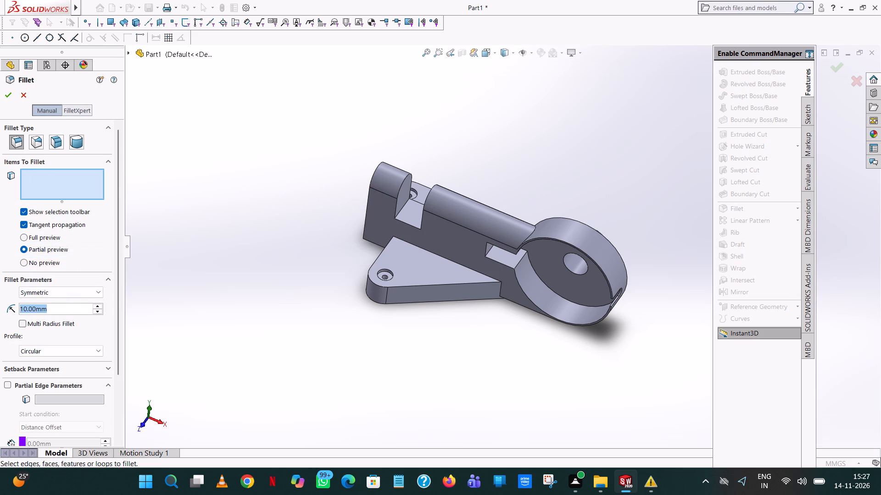
key("2")
key("Return")
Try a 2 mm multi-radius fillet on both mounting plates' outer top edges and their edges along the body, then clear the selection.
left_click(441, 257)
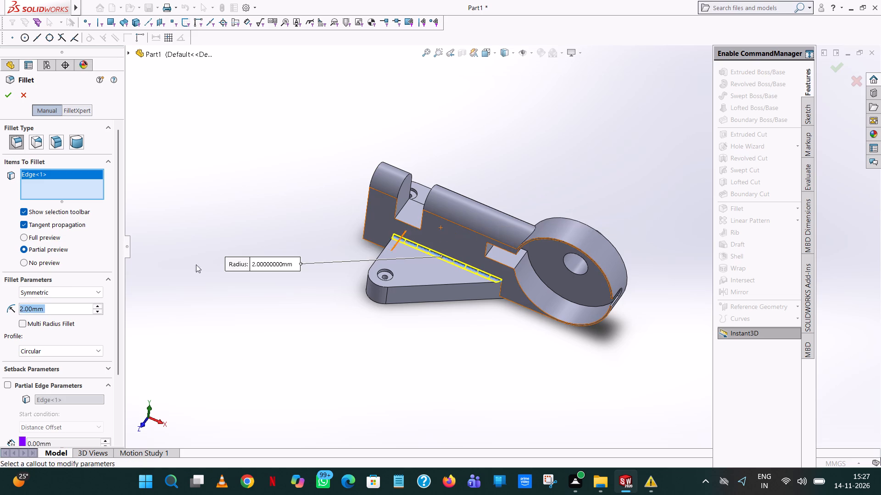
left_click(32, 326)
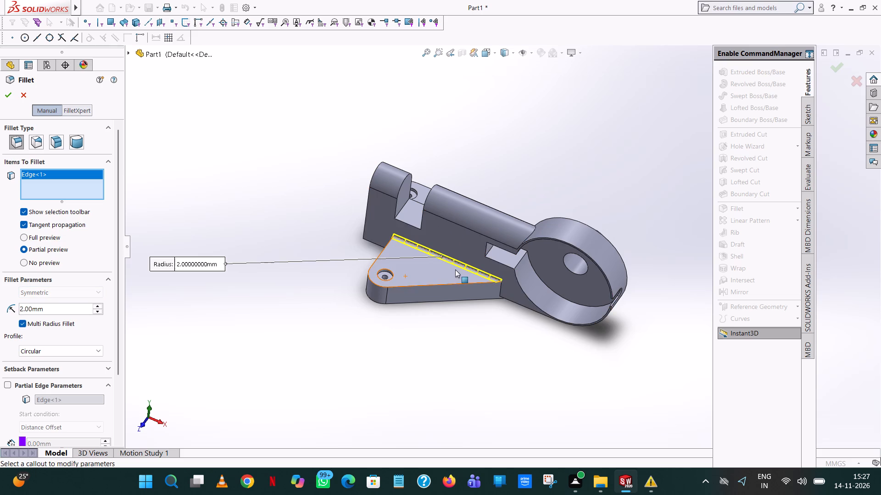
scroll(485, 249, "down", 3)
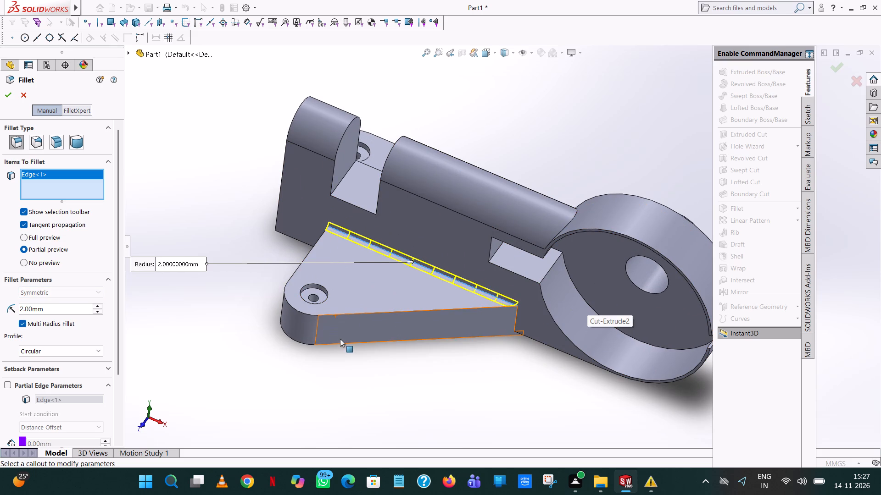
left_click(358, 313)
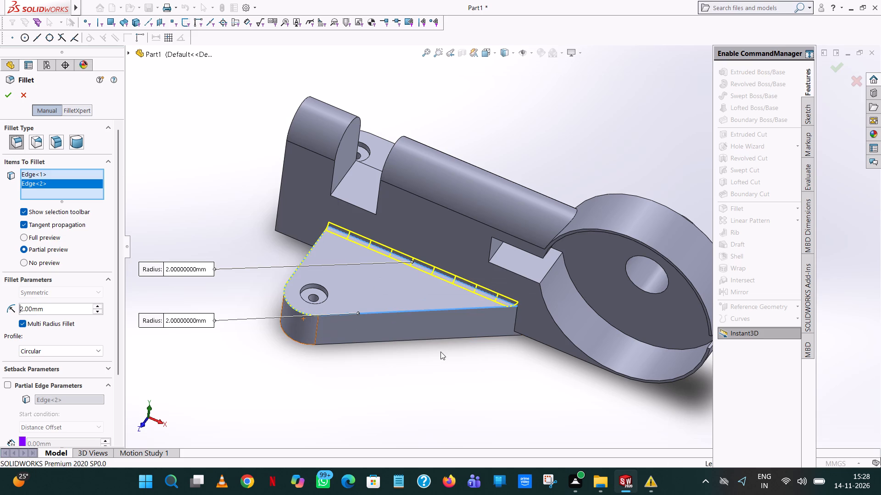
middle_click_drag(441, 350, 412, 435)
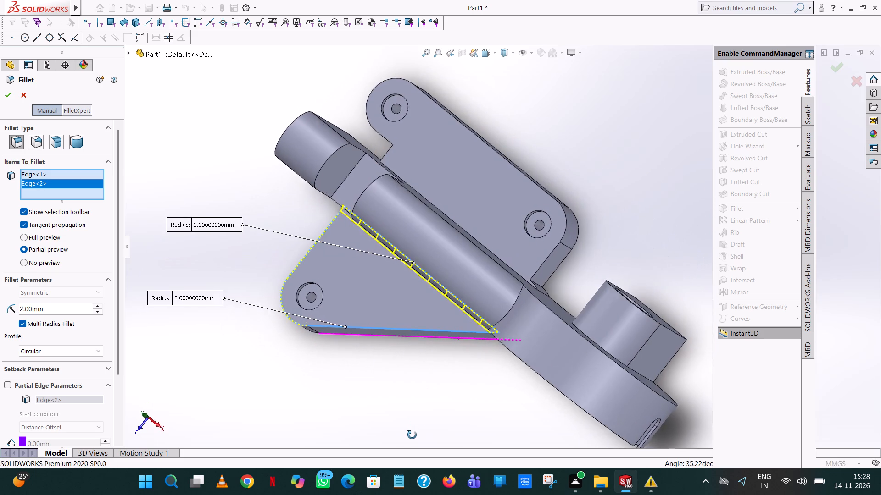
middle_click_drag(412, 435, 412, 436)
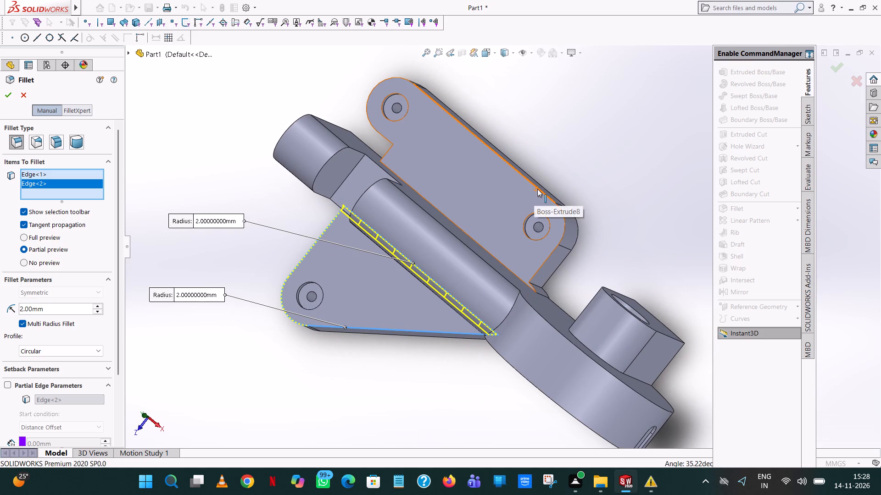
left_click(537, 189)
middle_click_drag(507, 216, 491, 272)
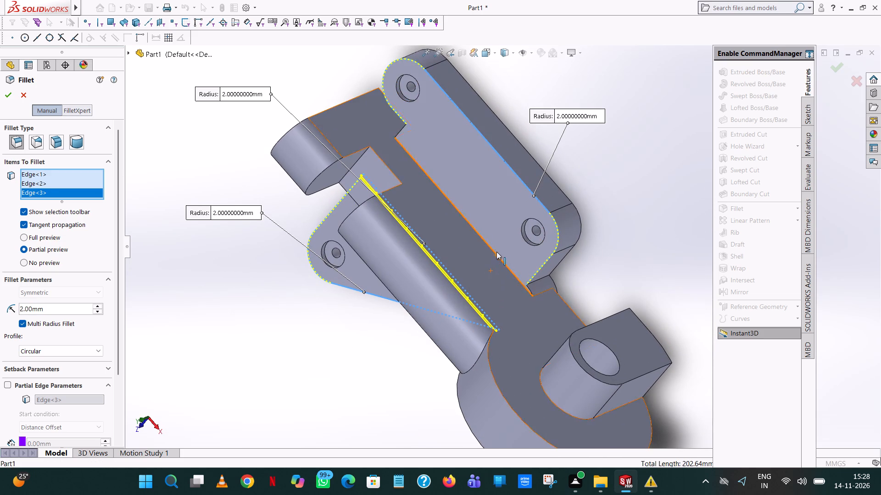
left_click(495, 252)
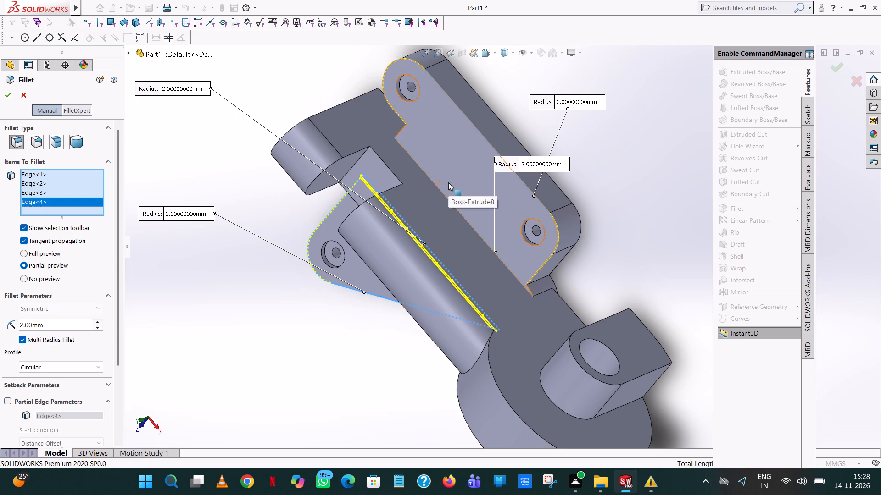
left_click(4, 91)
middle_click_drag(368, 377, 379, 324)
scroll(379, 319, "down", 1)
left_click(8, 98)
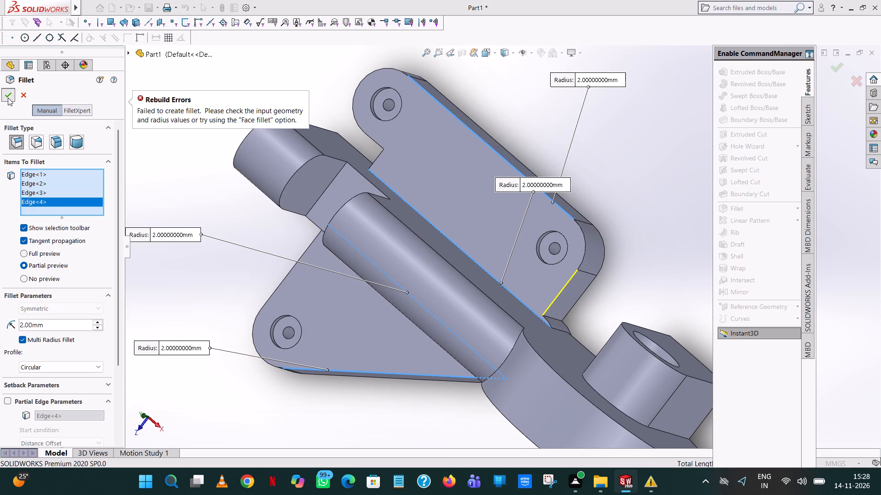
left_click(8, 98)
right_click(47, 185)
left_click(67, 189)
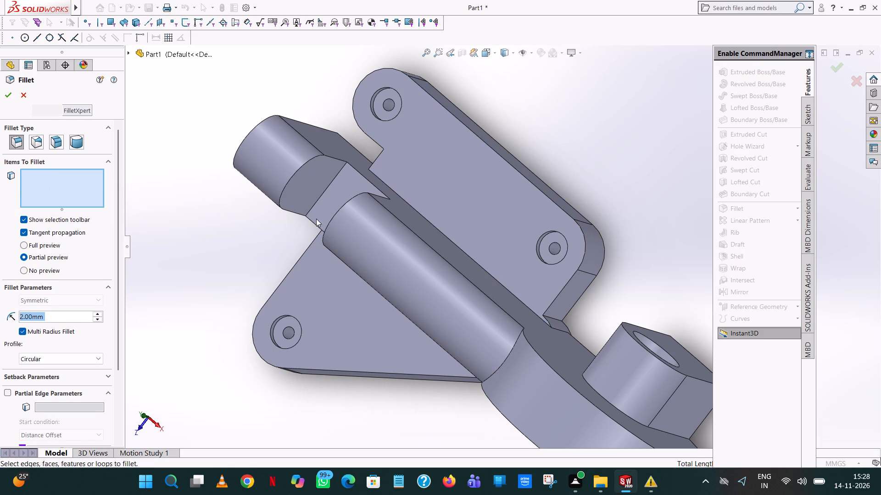
Fillet the triangular mounting plate's outer top edge with a 2 mm radius.
left_click(357, 373)
left_click(4, 93)
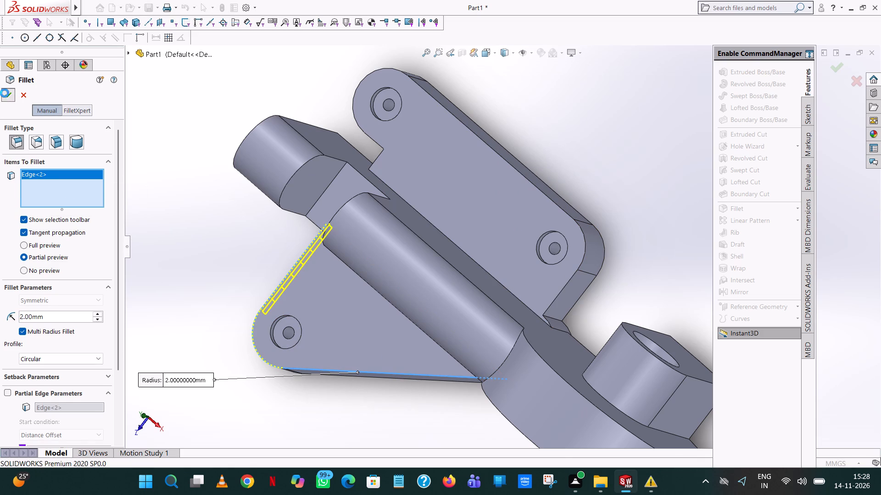
Fillet the edge where the triangular mounting plate meets the body wall with a 2 mm radius.
middle_click_drag(209, 264, 232, 157)
scroll(215, 226, "up", 1)
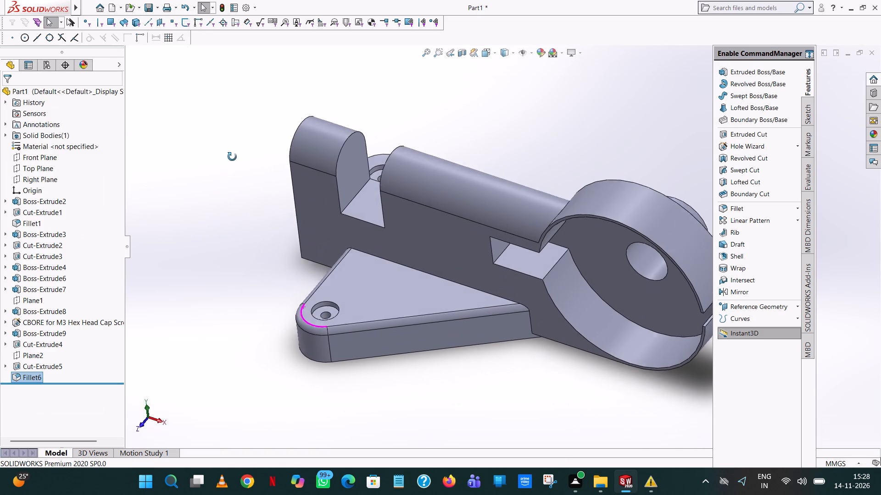
middle_click_drag(232, 157, 232, 156)
left_click(430, 276)
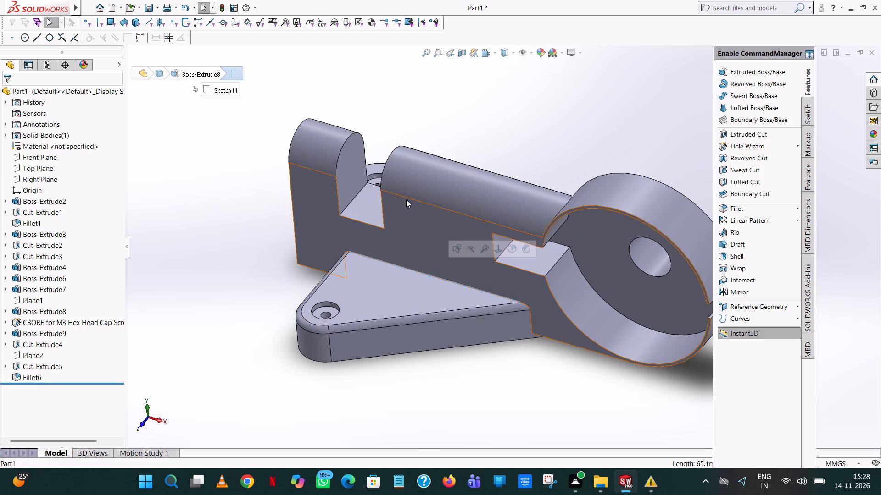
left_click(494, 91)
left_click(758, 211)
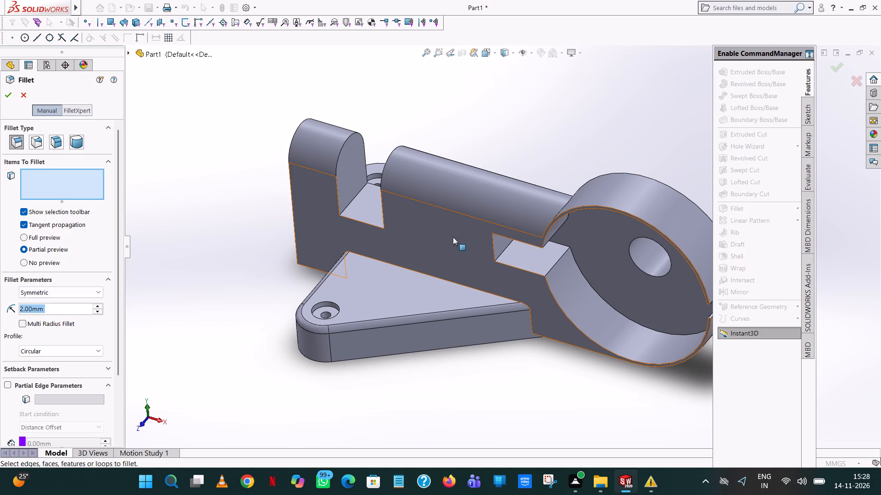
left_click(430, 276)
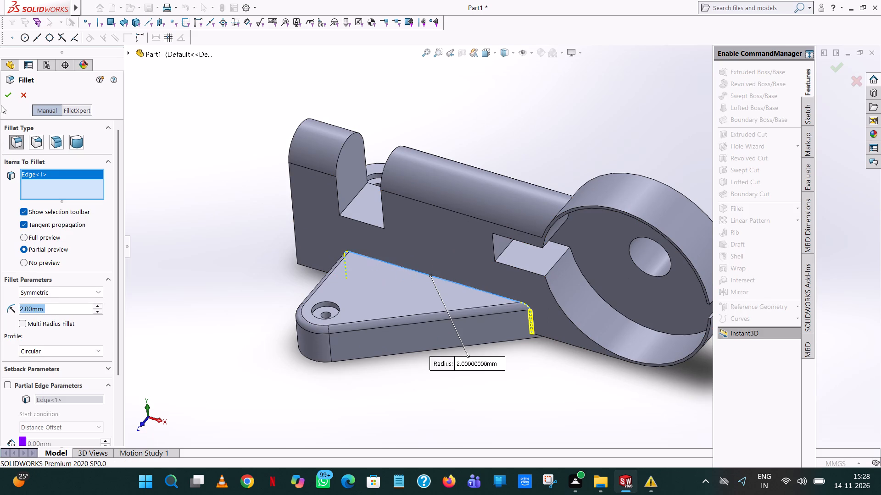
left_click(7, 94)
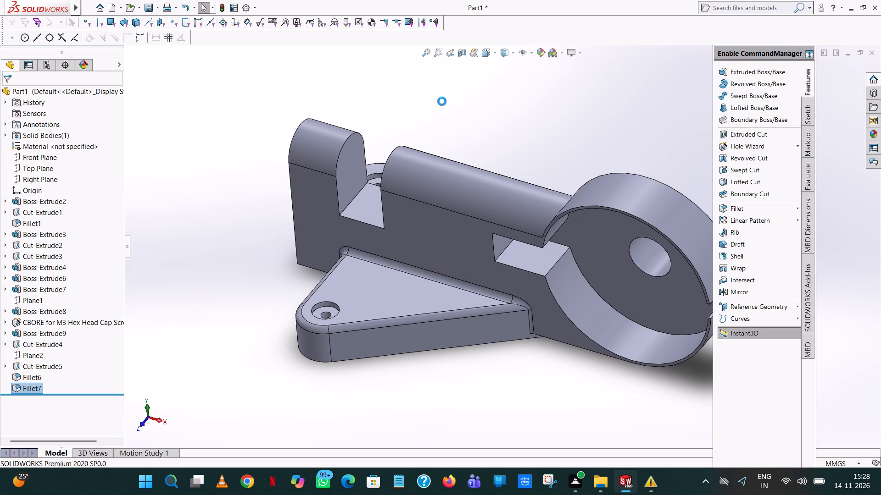
Fillet the edge where the two-hole mounting plate meets the body wall with a 2 mm radius.
middle_click_drag(442, 106, 436, 251)
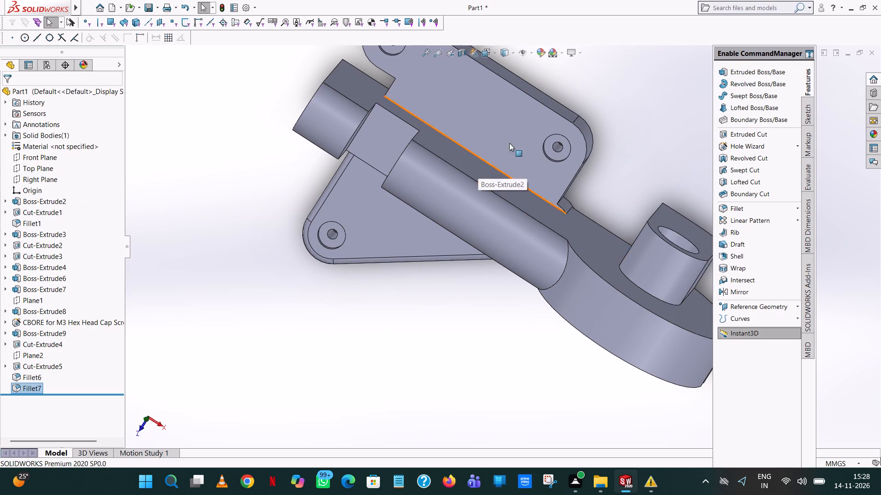
left_click(754, 207)
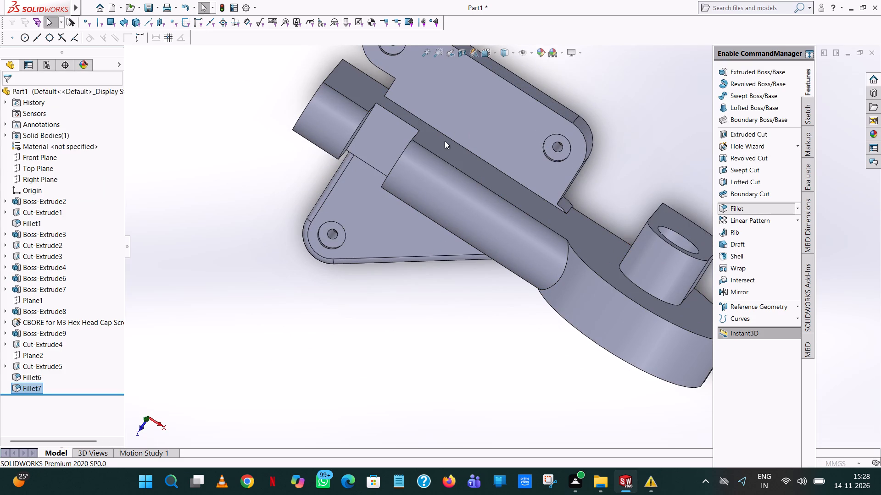
left_click(449, 139)
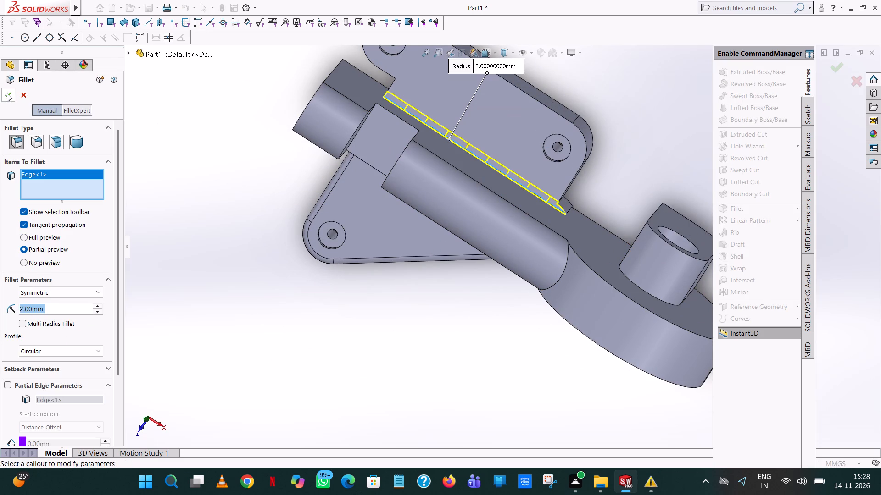
left_click(8, 93)
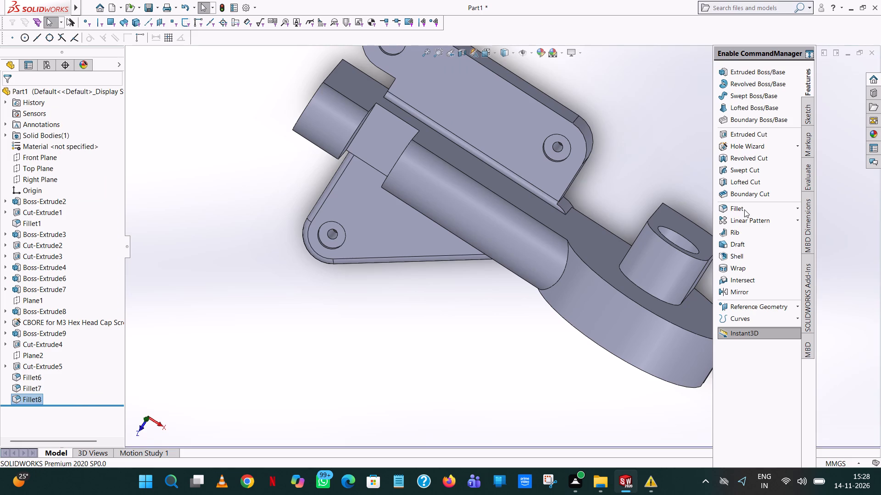
Fillet the two-hole mounting plate's outer top edge with a 2 mm radius.
left_click(745, 209)
left_click(537, 101)
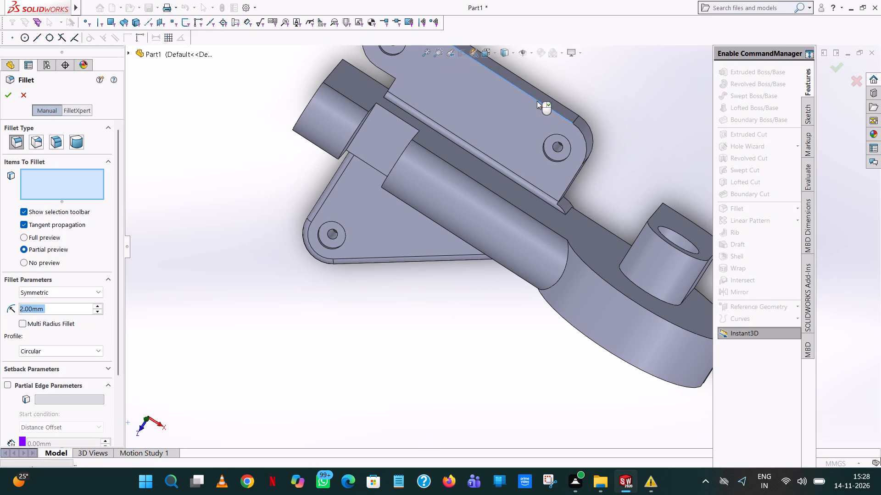
left_click(6, 93)
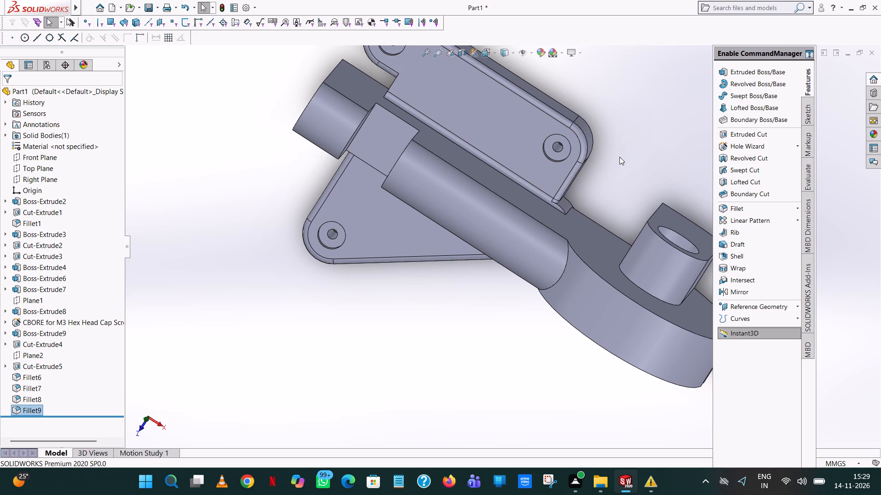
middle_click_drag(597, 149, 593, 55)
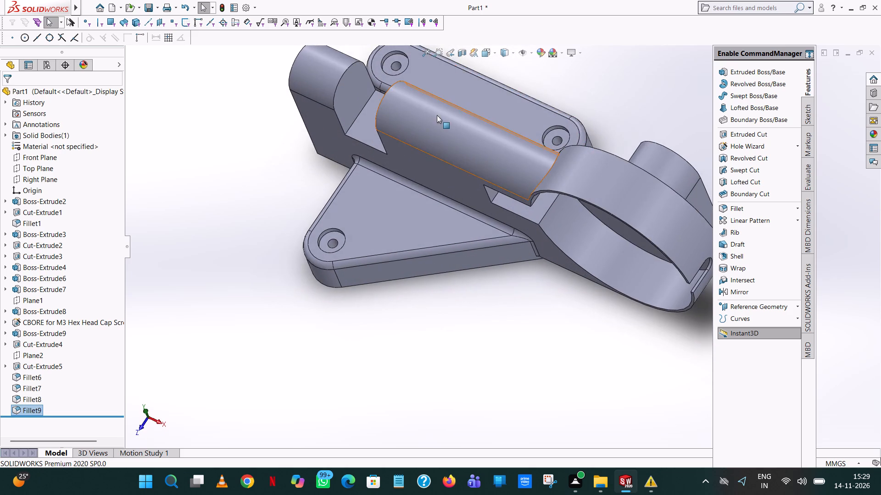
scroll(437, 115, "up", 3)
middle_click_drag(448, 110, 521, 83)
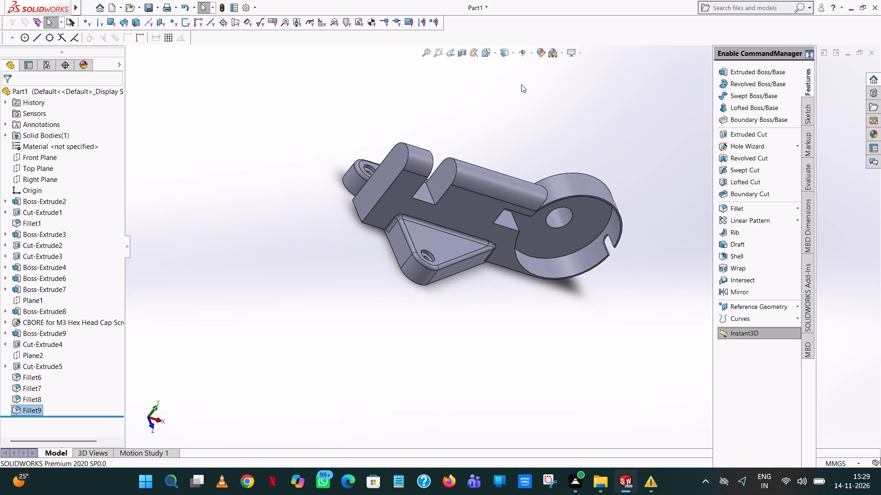
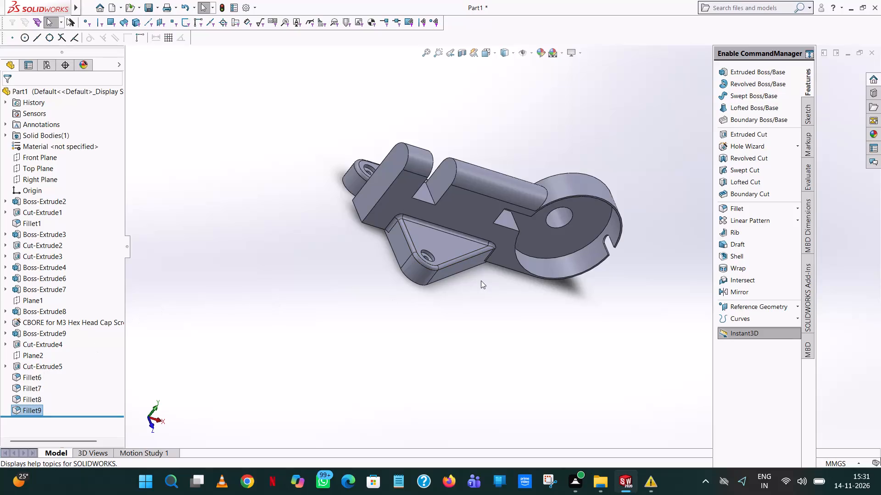
Fillet the curved edge where the long rounded arm meets the slotted ring with a 2 mm radius.
left_click(756, 206)
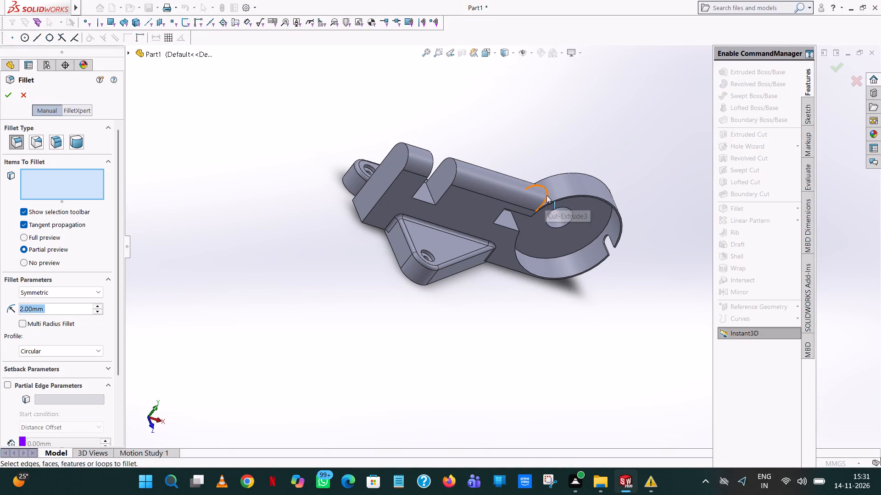
left_click(546, 195)
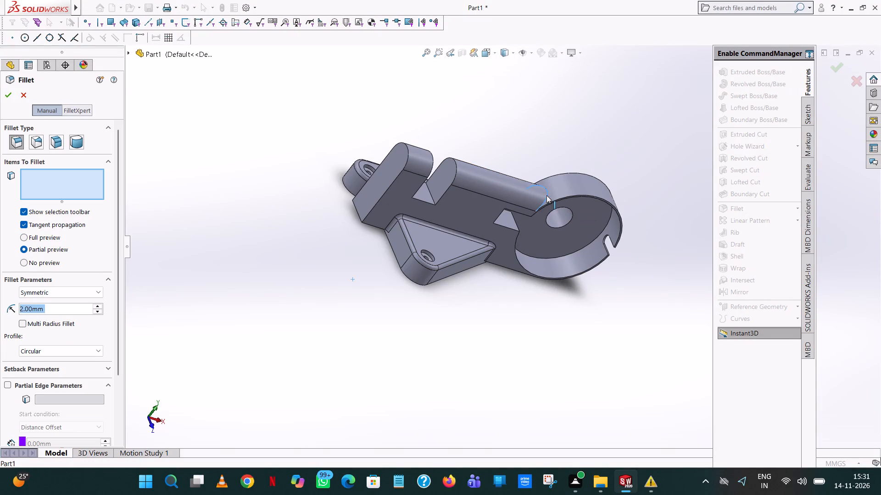
left_click(6, 93)
Fillet the base edge where the rounded lug with the through hole joins the body face with a 2 mm radius.
middle_click_drag(505, 137, 498, 261)
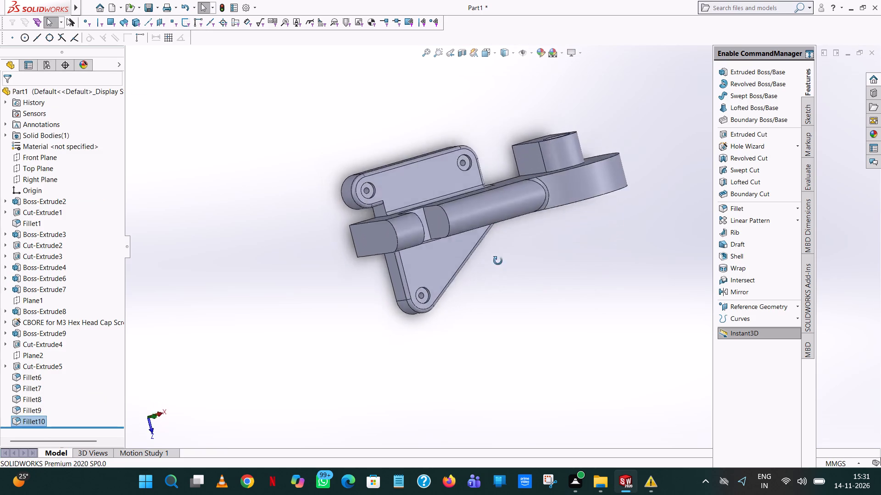
middle_click_drag(498, 261, 485, 333)
scroll(488, 203, "down", 5)
scroll(488, 203, "up", 3)
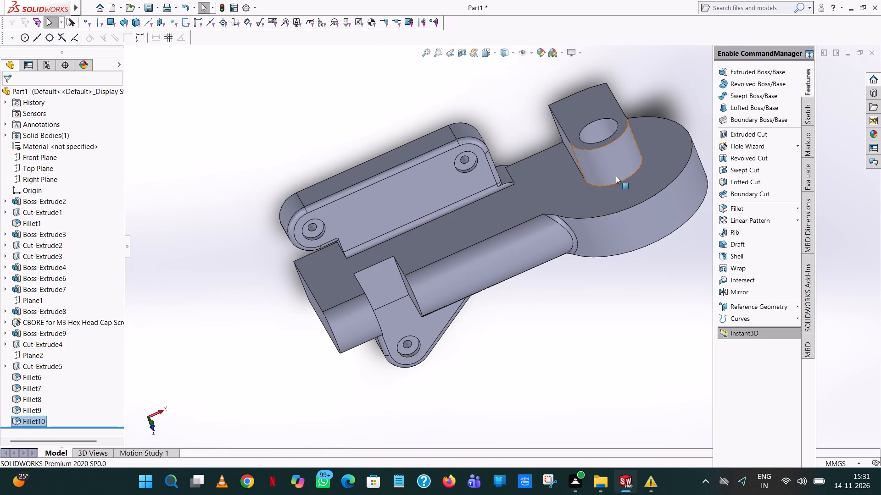
left_click(759, 207)
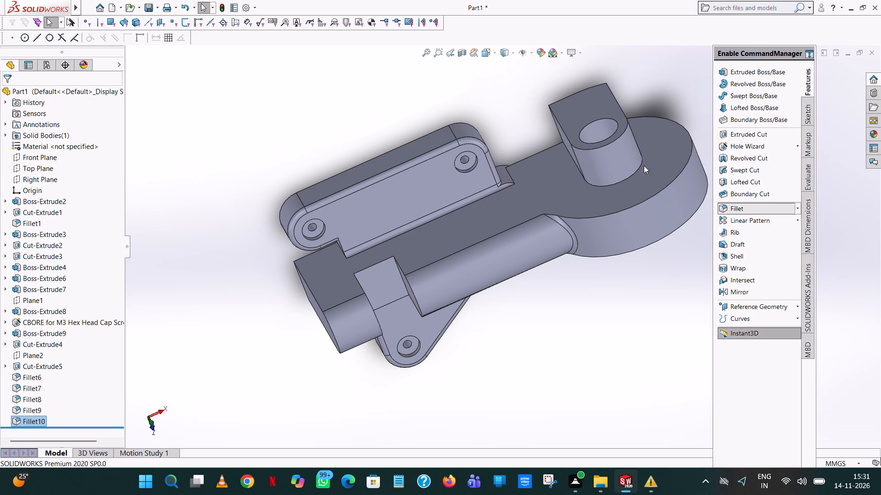
left_click(637, 171)
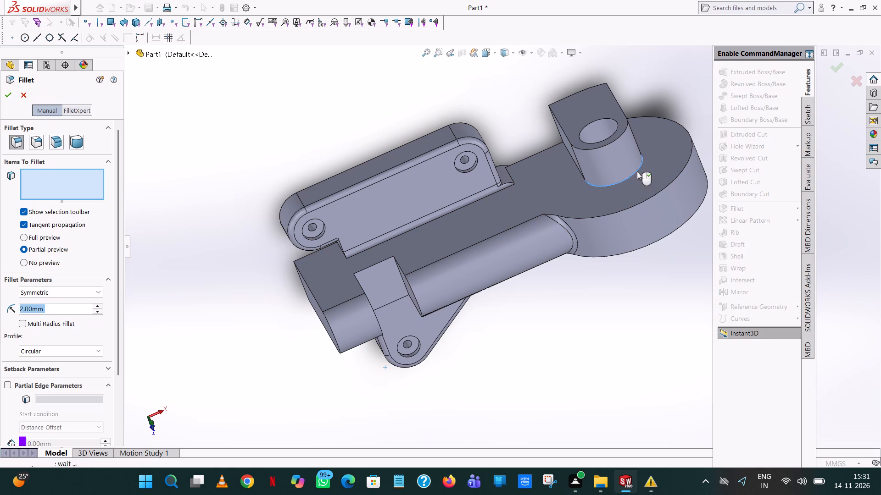
left_click(8, 93)
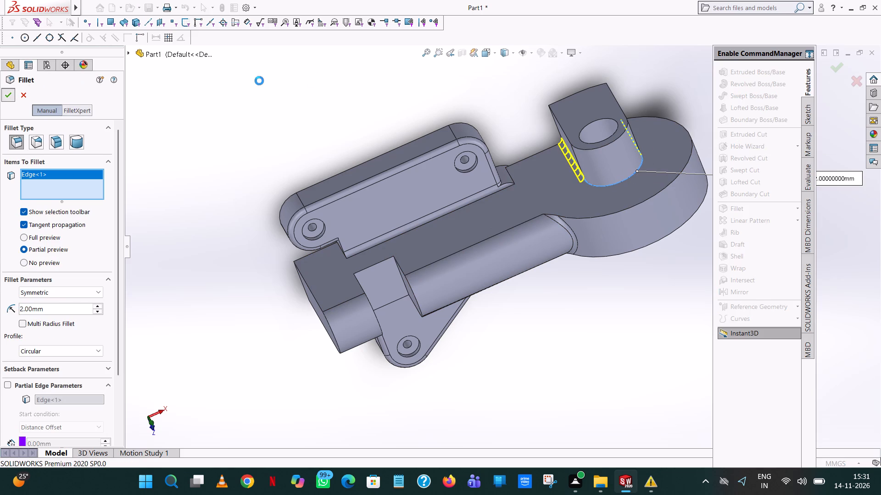
left_click(485, 103)
Set up a Hole Wizard plain hole as an ISO dowel hole, size Ø10.0, with a blind depth of 10 mm.
middle_click_drag(493, 113, 524, 225)
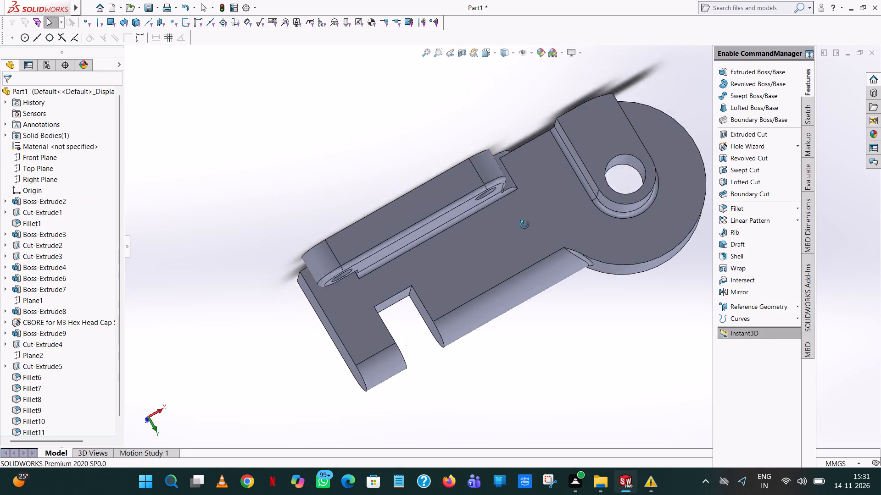
middle_click_drag(524, 225, 417, 356)
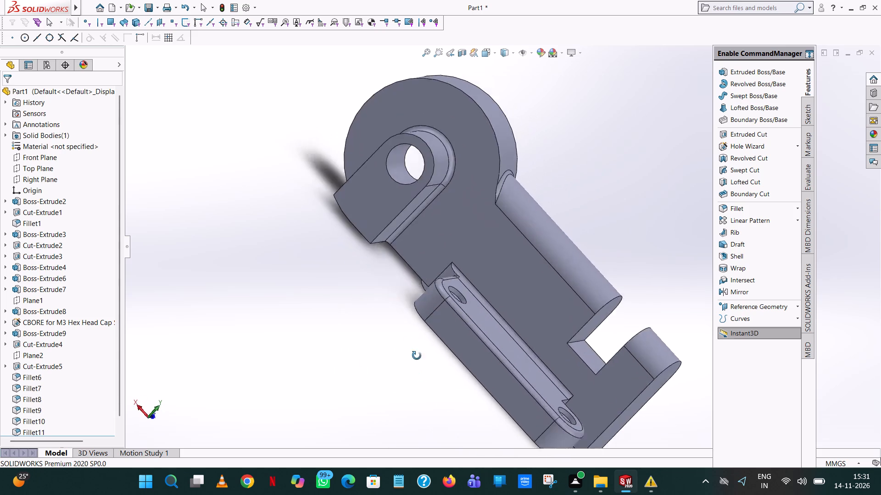
middle_click_drag(417, 356, 440, 437)
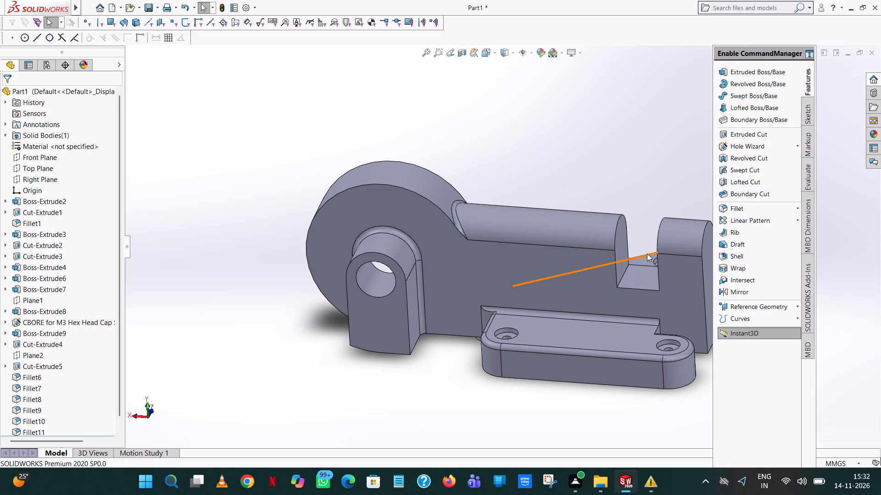
scroll(647, 253, "up", 4)
middle_click_drag(642, 253, 563, 259)
scroll(506, 255, "down", 5)
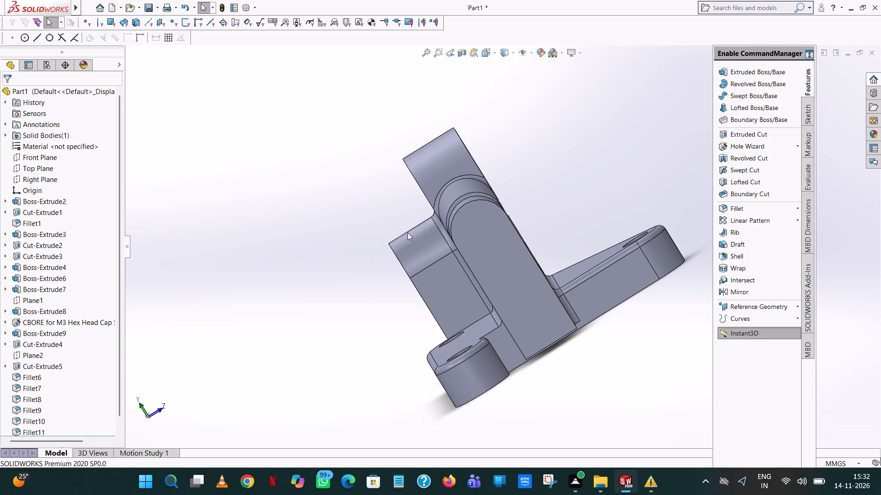
middle_click_drag(558, 234, 535, 301)
left_click(766, 145)
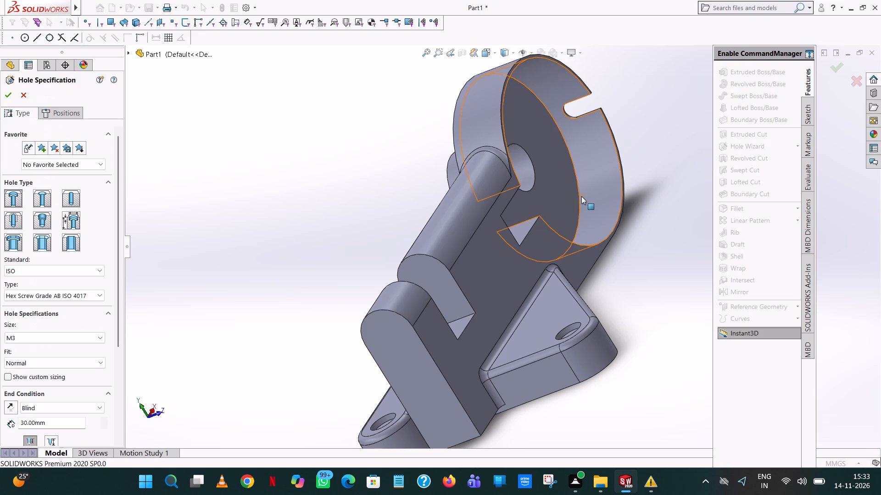
left_click(73, 197)
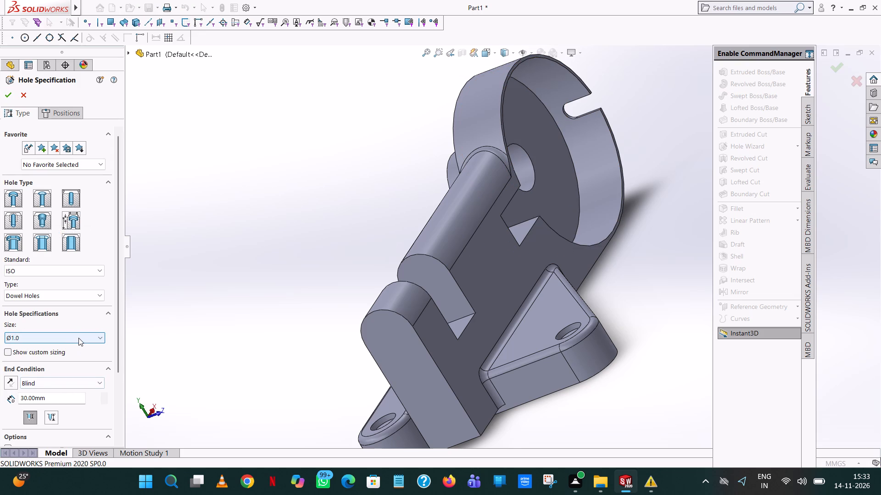
left_click(61, 338)
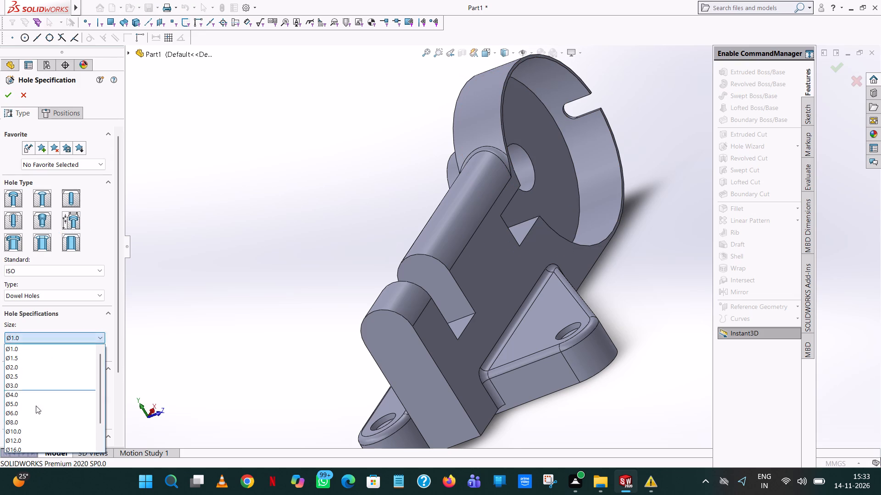
left_click(27, 431)
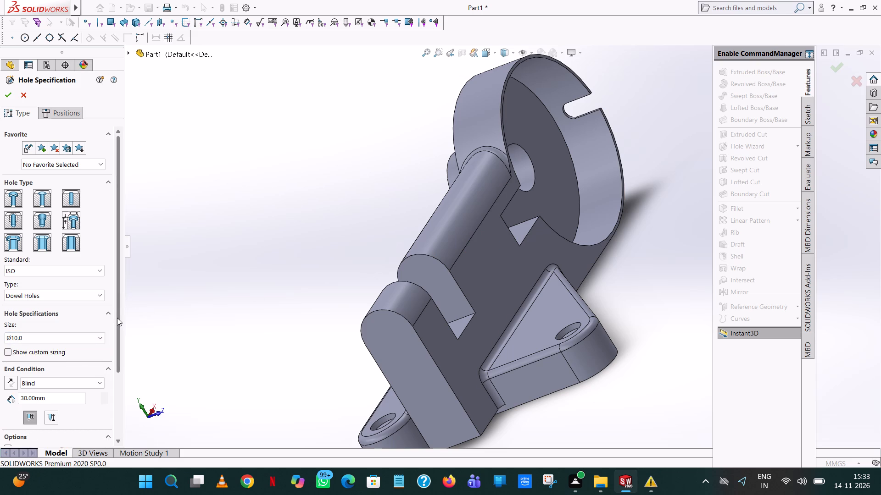
left_click_drag(117, 318, 133, 417)
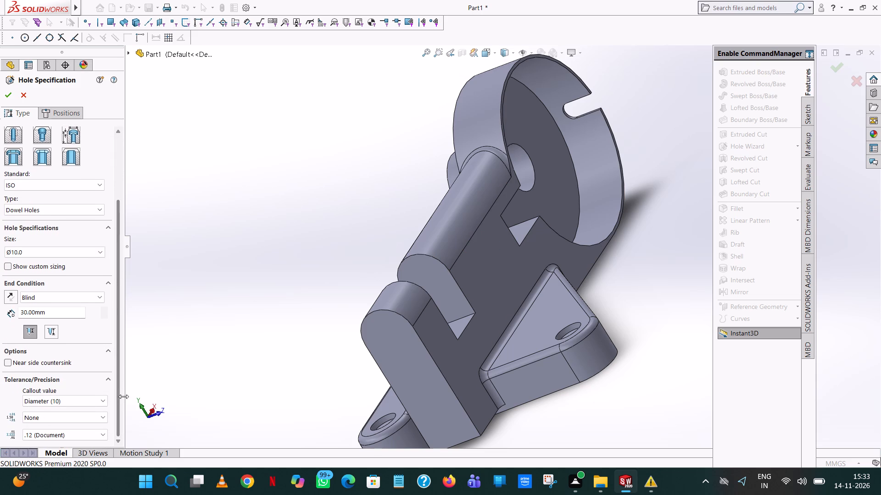
double_click(74, 314)
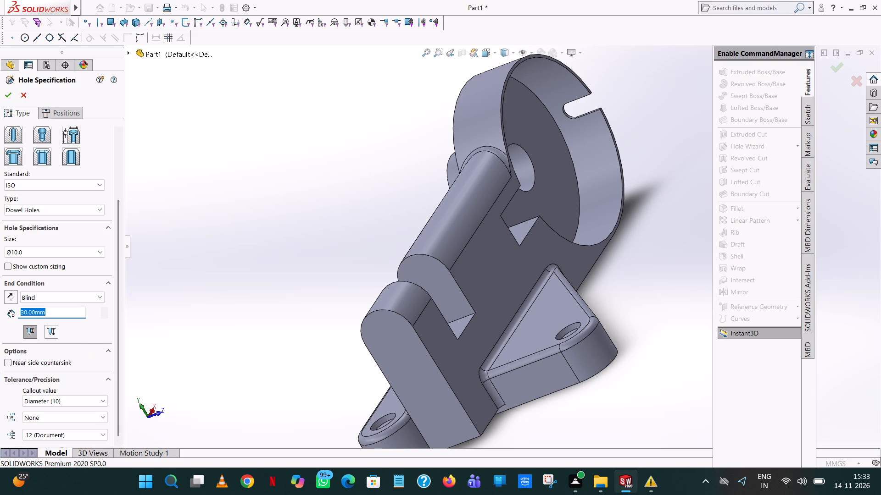
type("10")
left_click(320, 205)
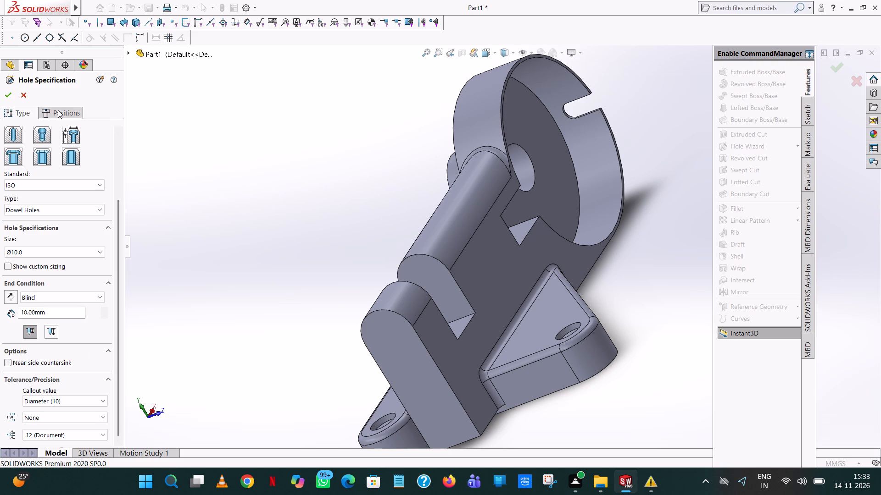
Place the dowel hole on the long arm's end face facing the gap, concentric with its rounded top.
left_click(58, 110)
scroll(430, 276, "down", 7)
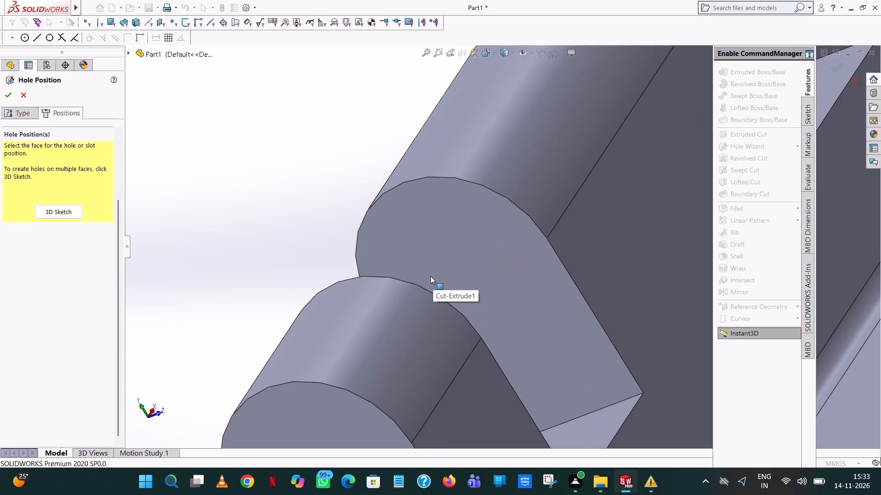
left_click(450, 238)
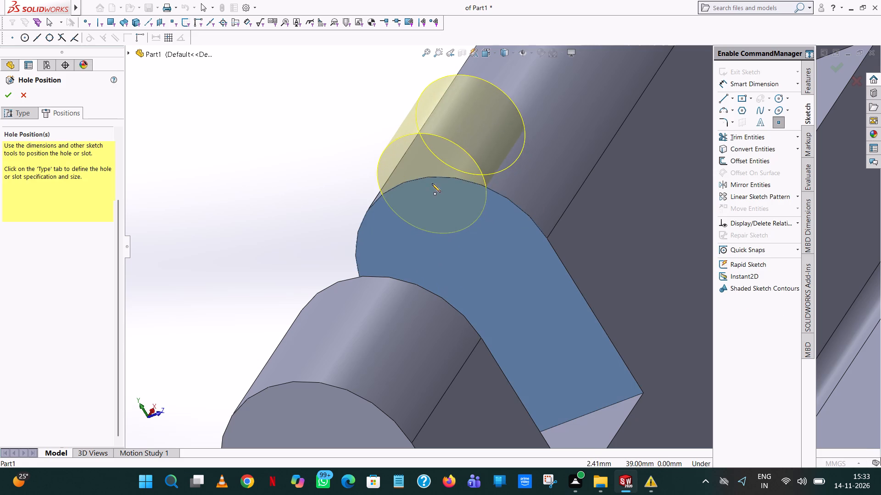
left_click(458, 271)
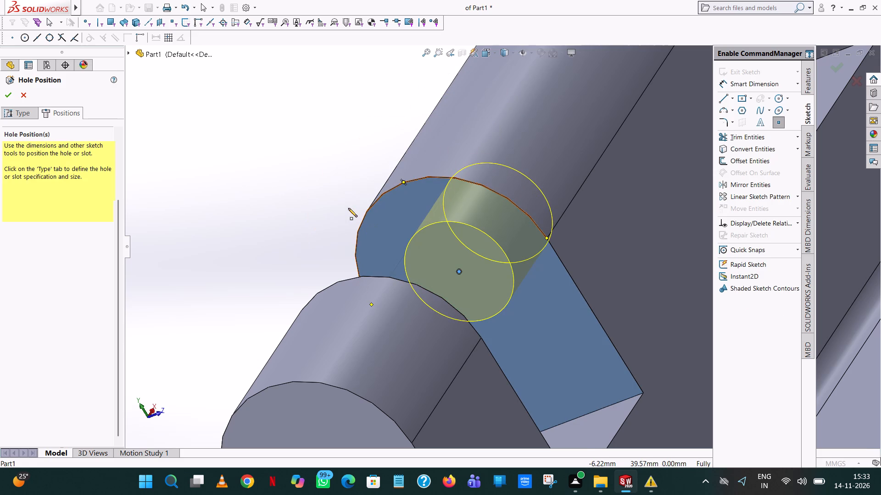
key("Escape")
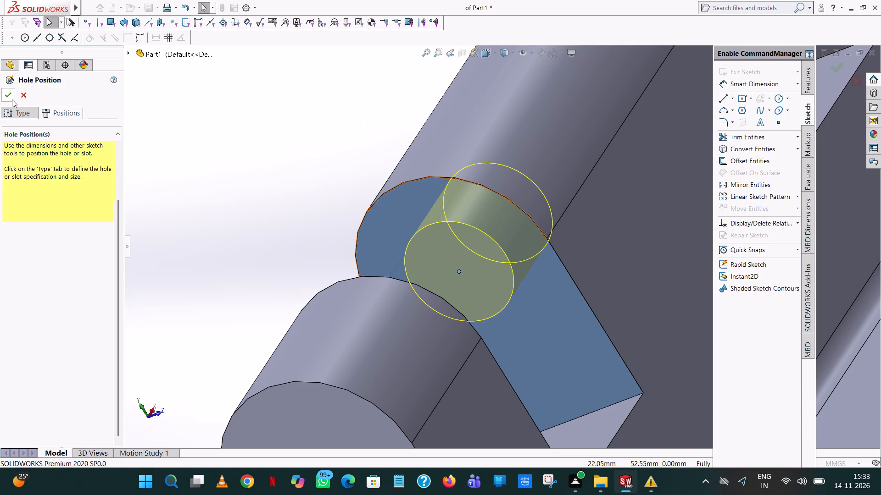
left_click(10, 97)
left_click(304, 149)
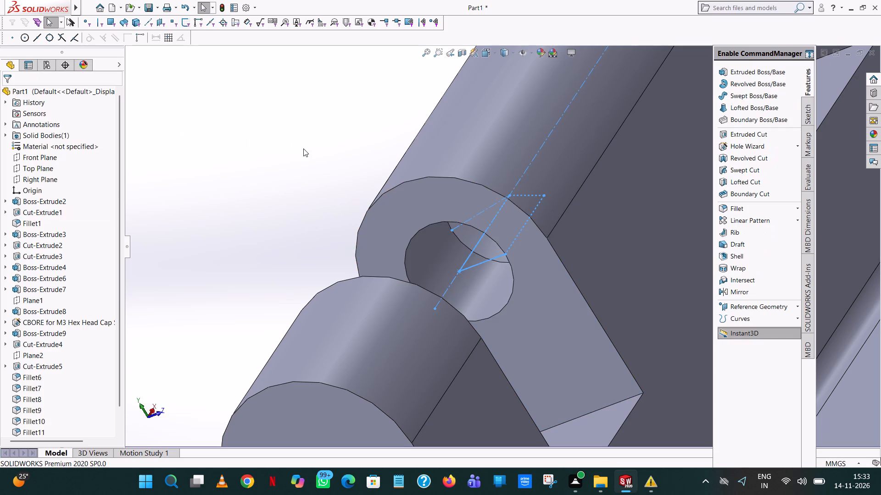
Examine the new hole, the filleted lug and the mounting plates from several directions.
middle_click_drag(303, 148, 289, 188)
scroll(289, 188, "down", 1)
scroll(289, 189, "up", 6)
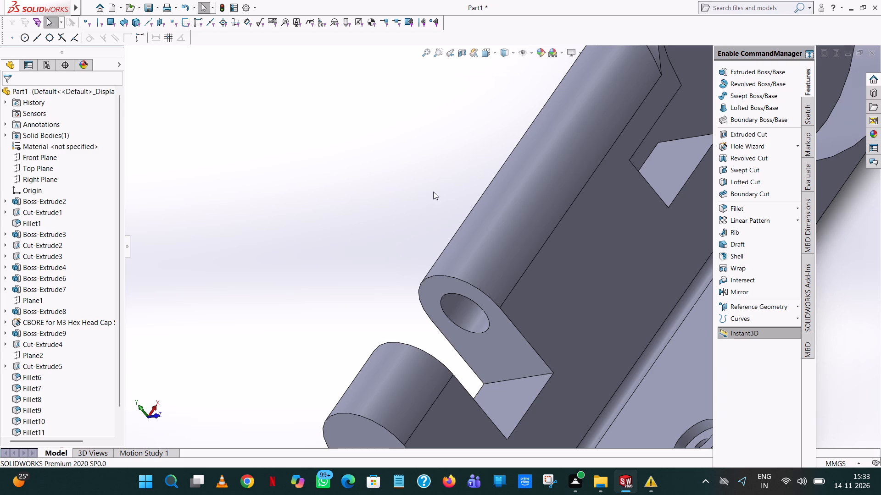
middle_click_drag(442, 120, 503, 190)
scroll(498, 182, "down", 1)
scroll(461, 106, "up", 4)
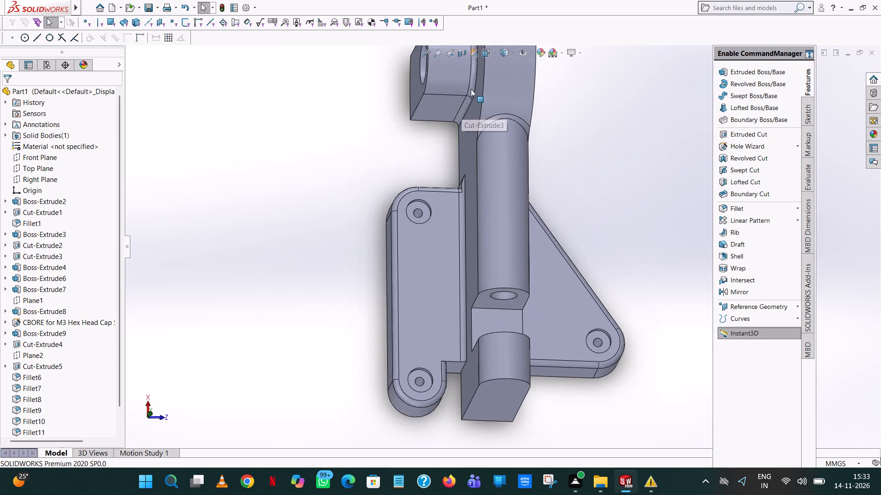
scroll(476, 81, "up", 3)
scroll(477, 81, "down", 2)
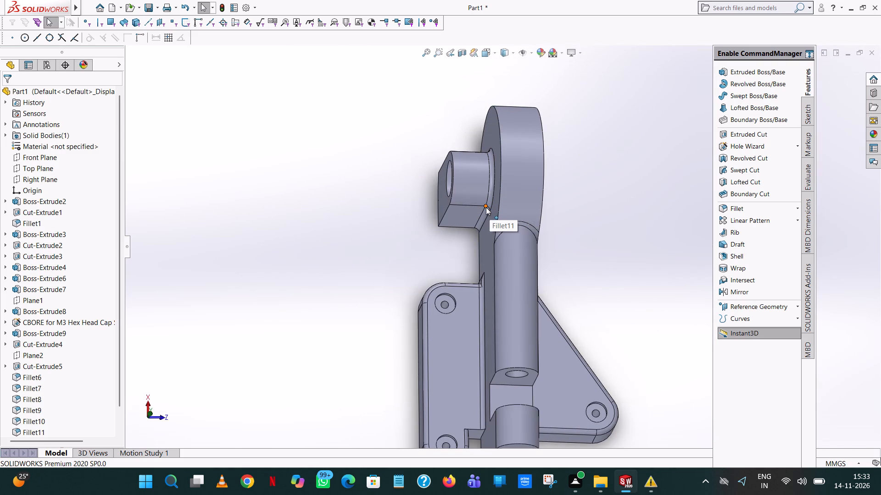
scroll(486, 207, "up", 2)
middle_click_drag(486, 207, 472, 258)
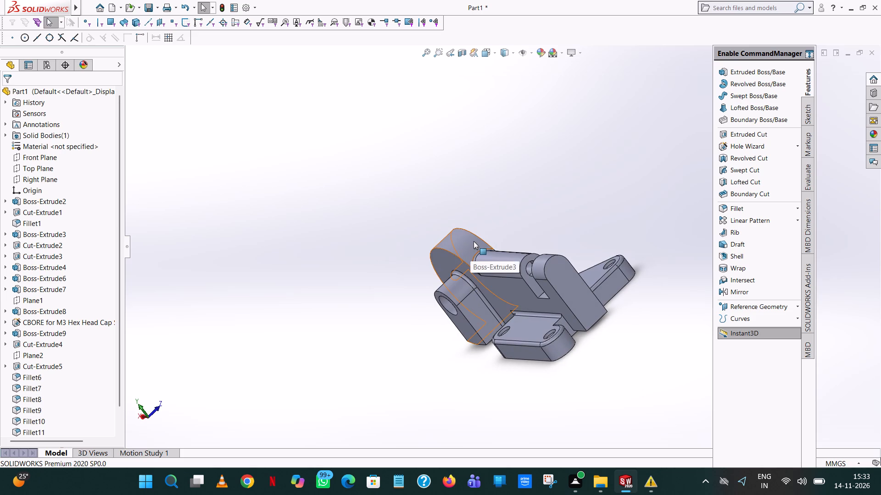
Start an Extruded Cut sketch on the short rounded block's outer end face, drawing a 5 mm radius circle concentric with its rounded top.
middle_click_drag(605, 259, 601, 273)
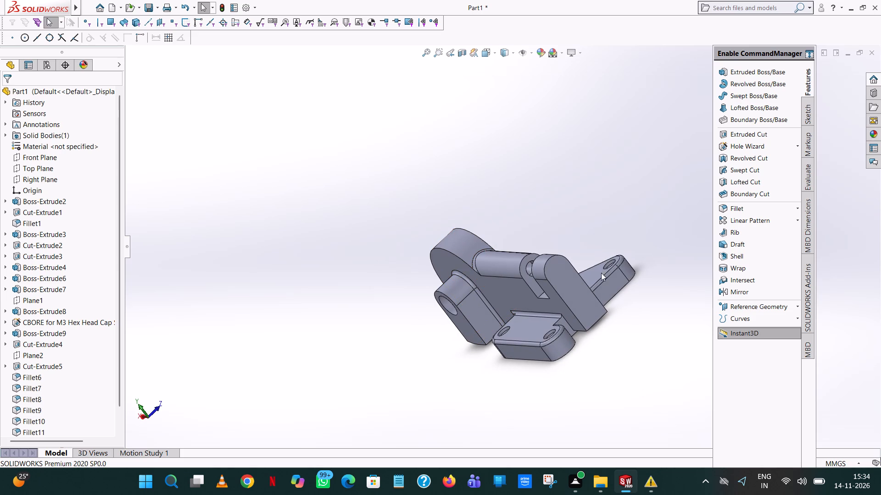
middle_click_drag(601, 273, 593, 309)
scroll(527, 320, "down", 5)
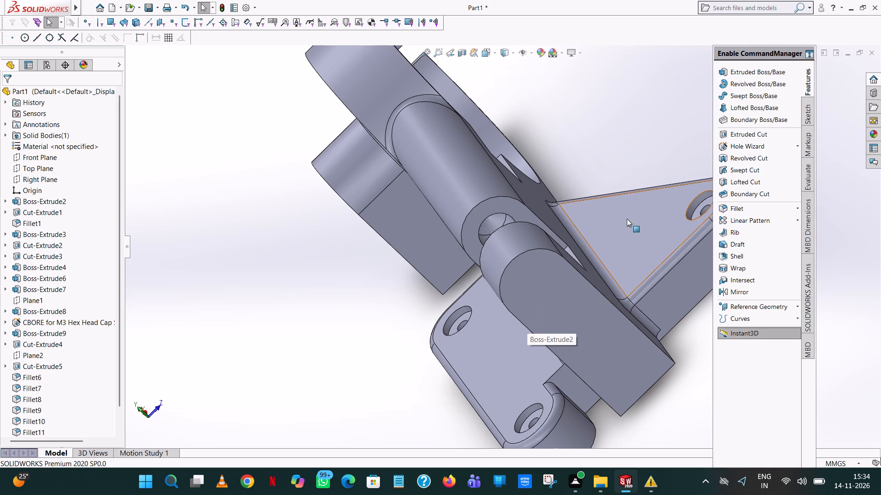
left_click(764, 127)
left_click(762, 132)
left_click(527, 294)
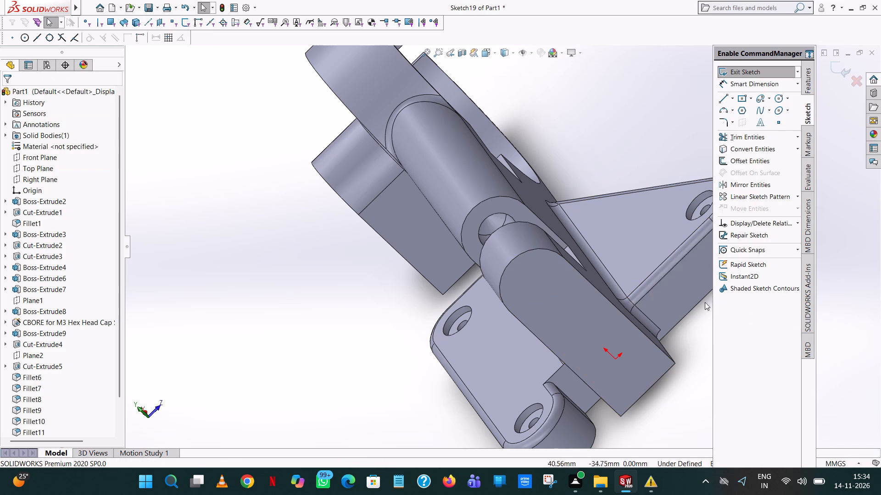
left_click(777, 99)
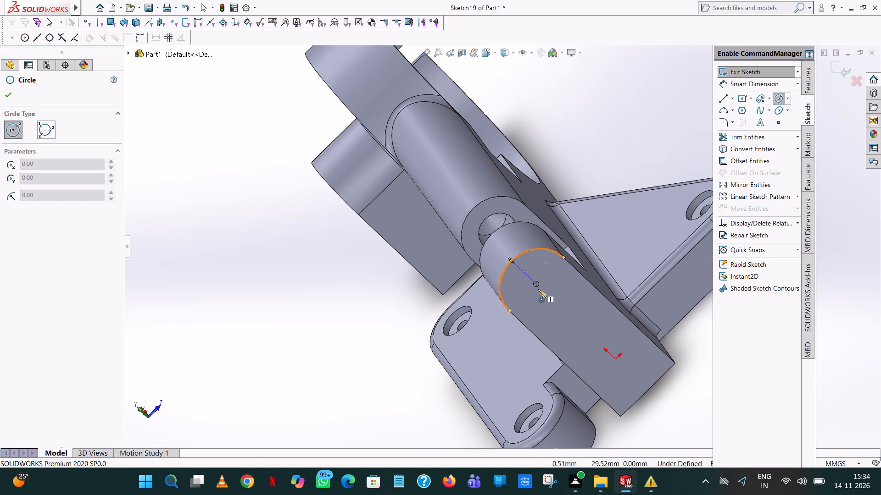
left_click(537, 285)
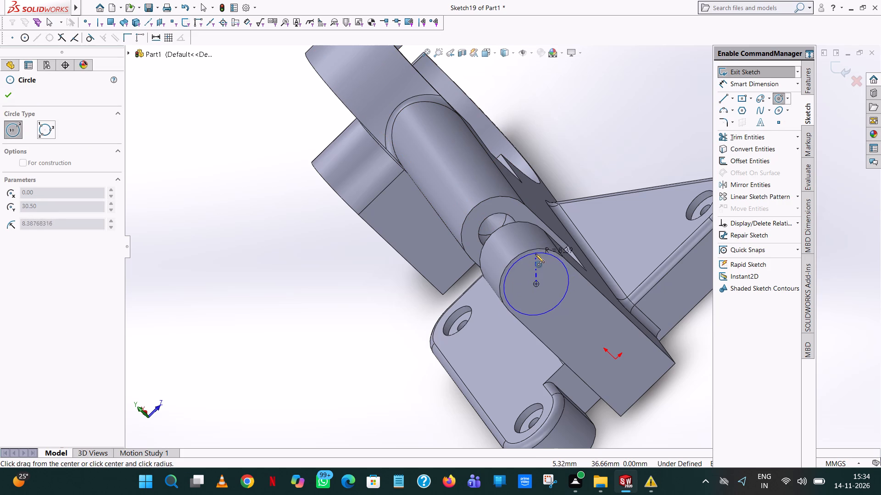
left_click(533, 259)
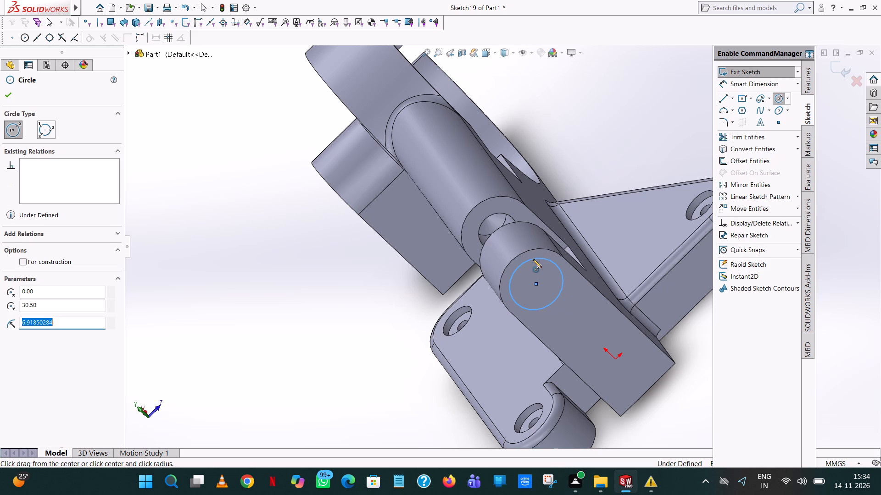
key("5")
key("Return")
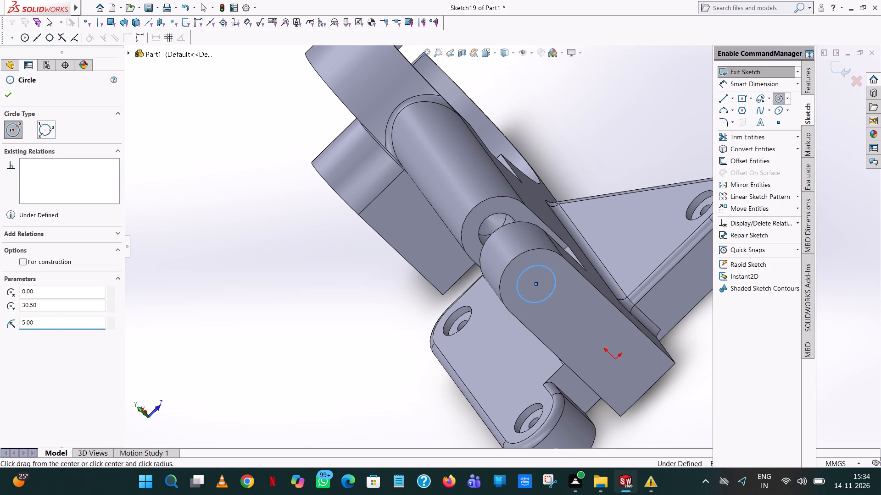
Dimension the circle on the short rounded block's end face with a 10 mm diameter.
right_click(533, 259)
left_click(556, 269)
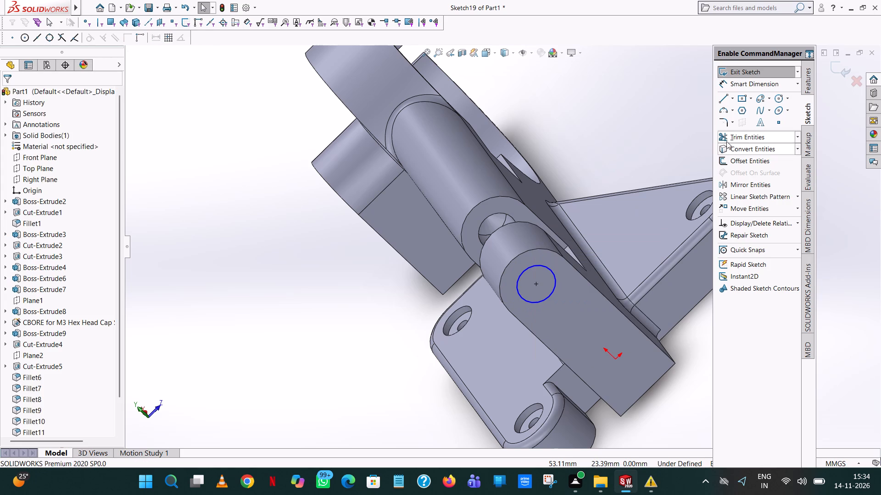
left_click(751, 84)
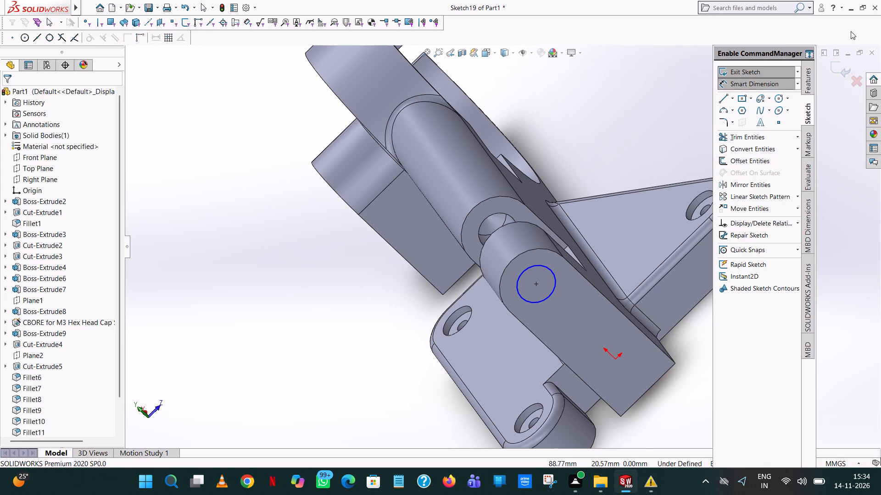
left_click(543, 299)
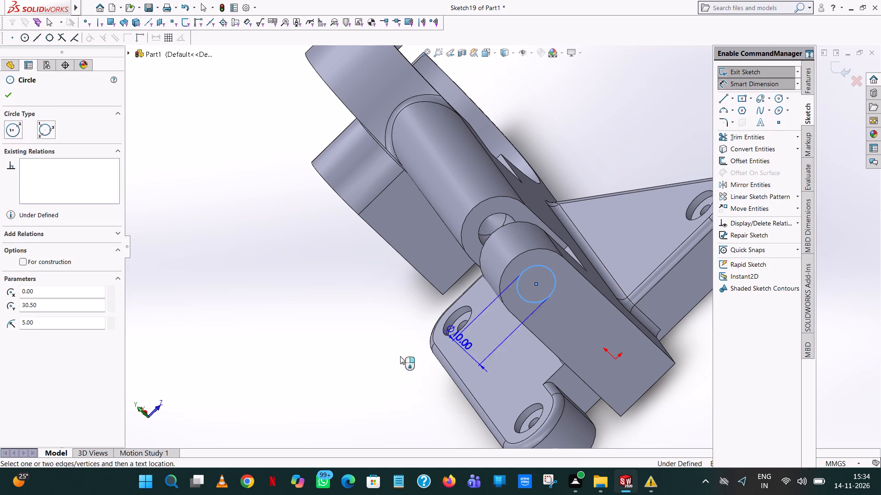
left_click(365, 364)
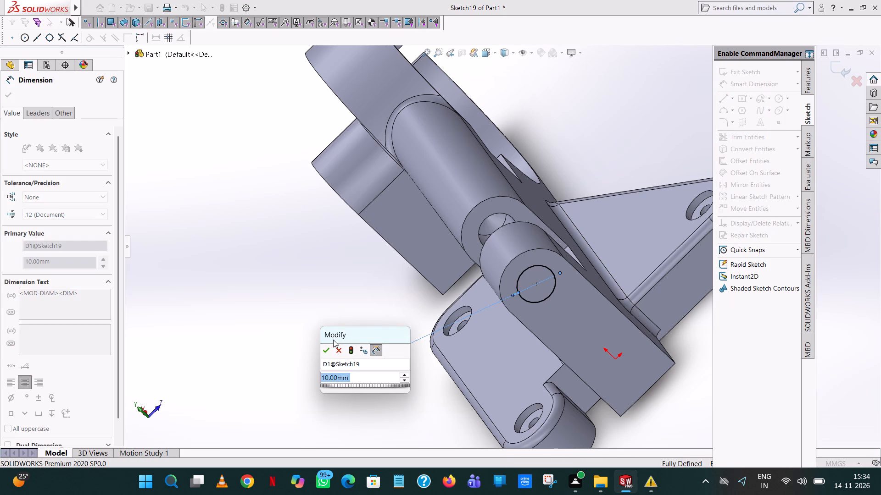
left_click(327, 346)
left_click(340, 317)
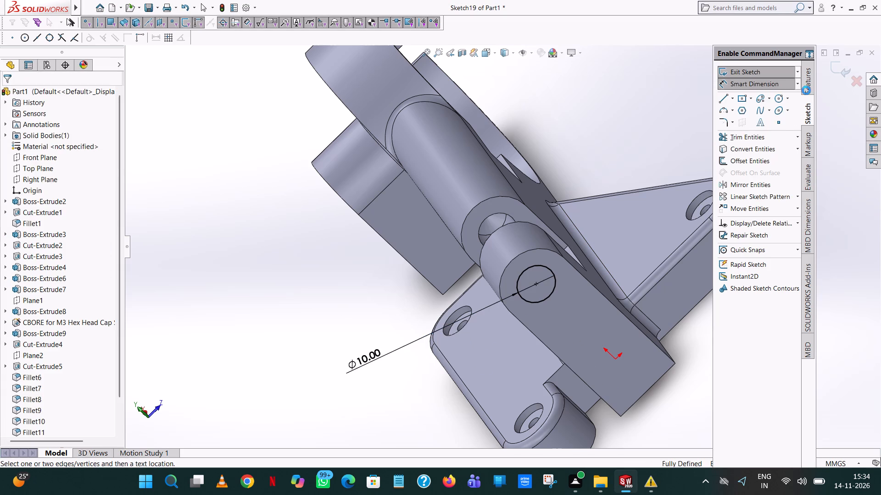
Extrude-cut the circle 23 mm blind through the short rounded block into the gap facing the long arm.
left_click(807, 88)
left_click(763, 135)
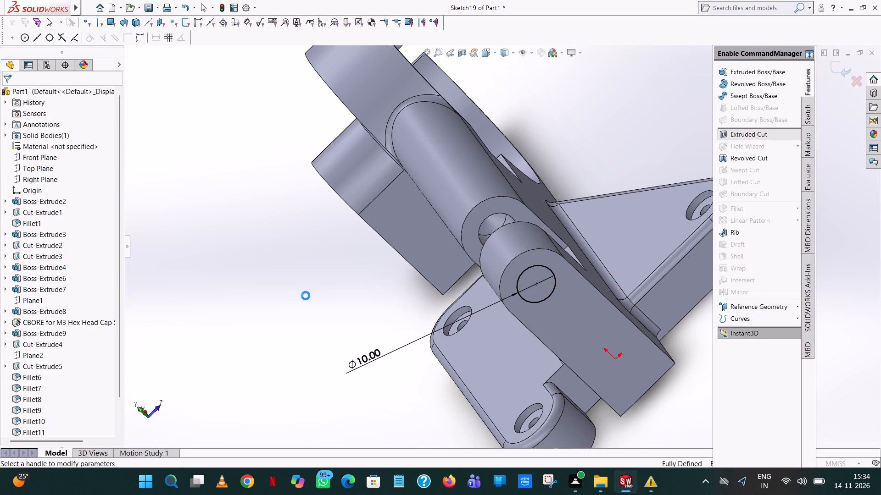
middle_click_drag(318, 282, 398, 212)
scroll(404, 213, "up", 4)
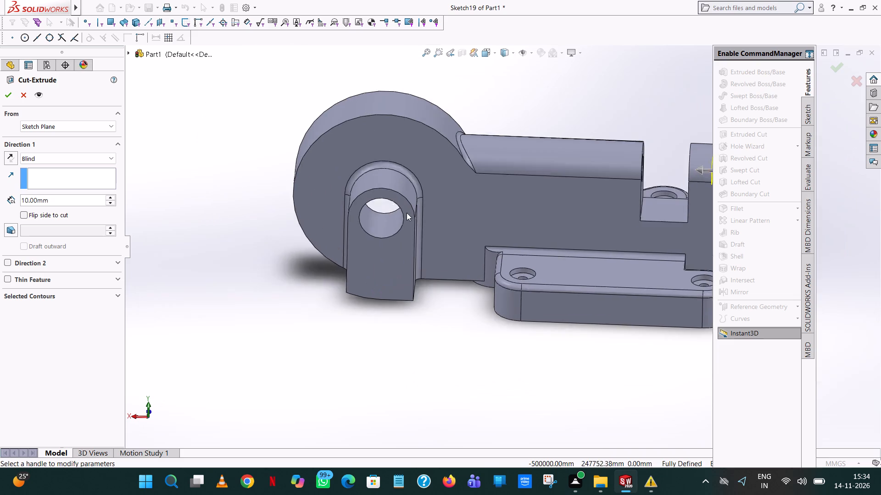
scroll(615, 227, "up", 1)
left_click_drag(636, 193, 624, 195)
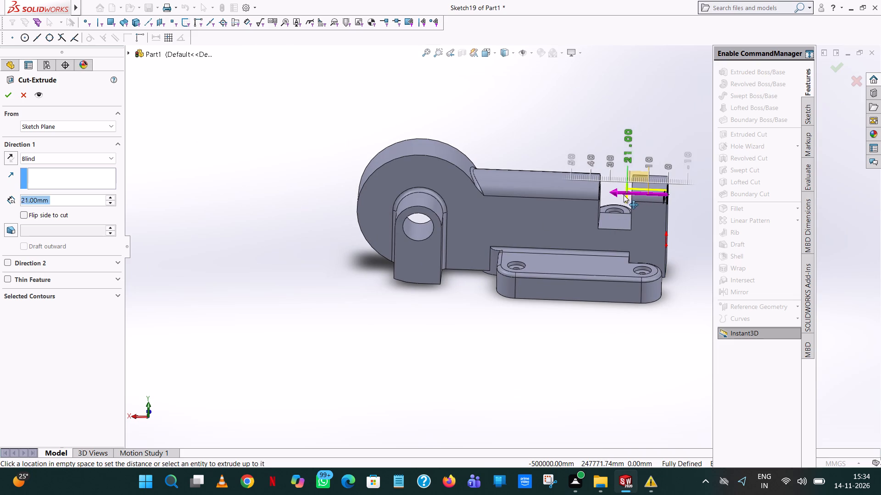
left_click_drag(624, 195, 622, 195)
left_click(8, 98)
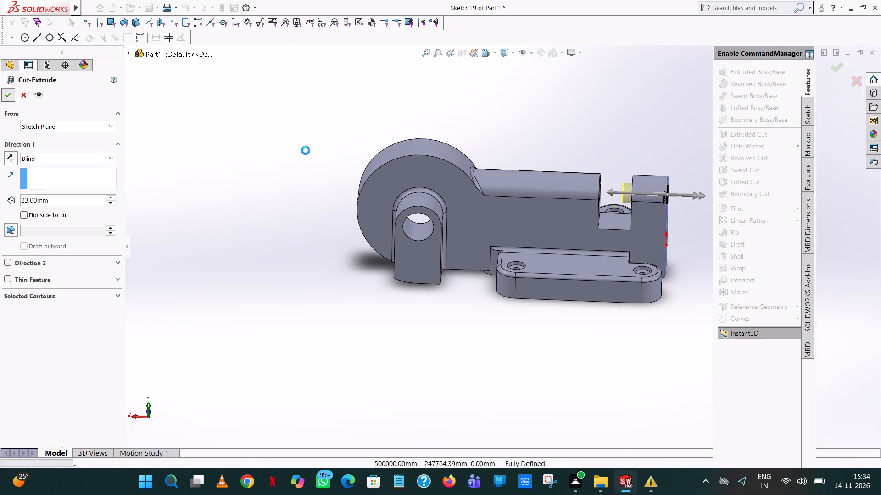
left_click(587, 131)
middle_click_drag(570, 142, 492, 183)
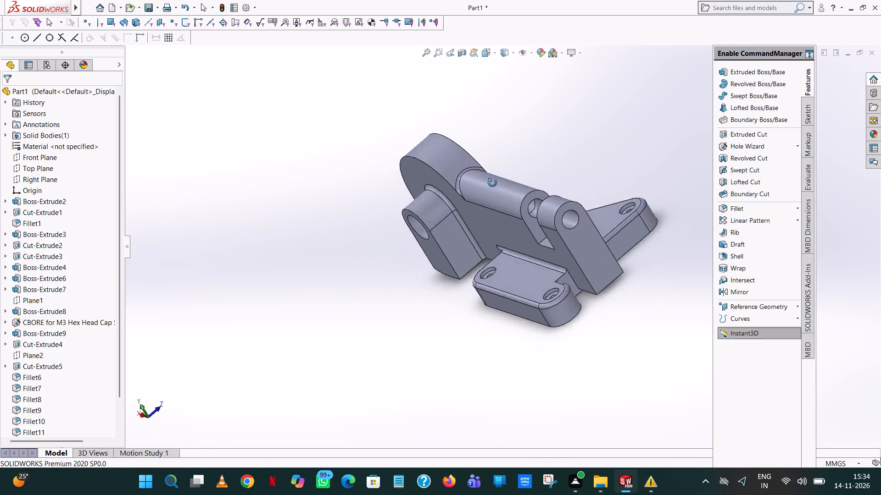
middle_click_drag(492, 183, 416, 400)
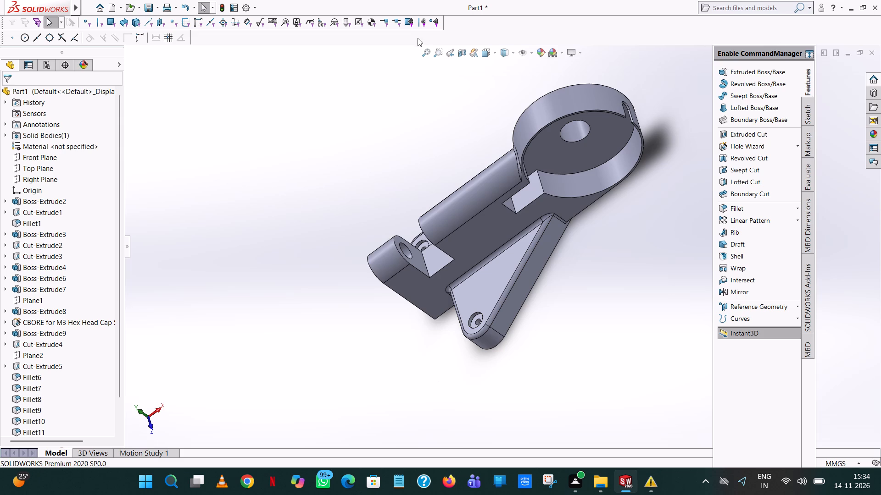
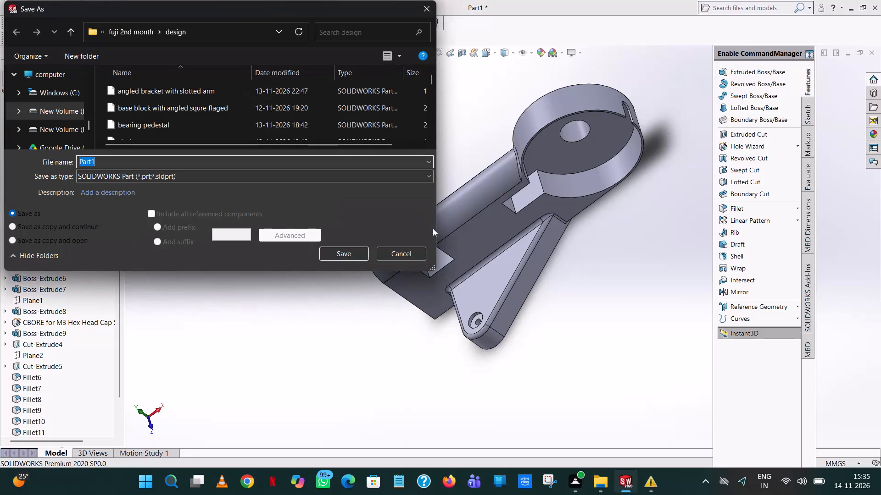
Enter a file name beginning "rail bracket with" for saving the finished part in the design folder.
type("rail bracket")
key("space")
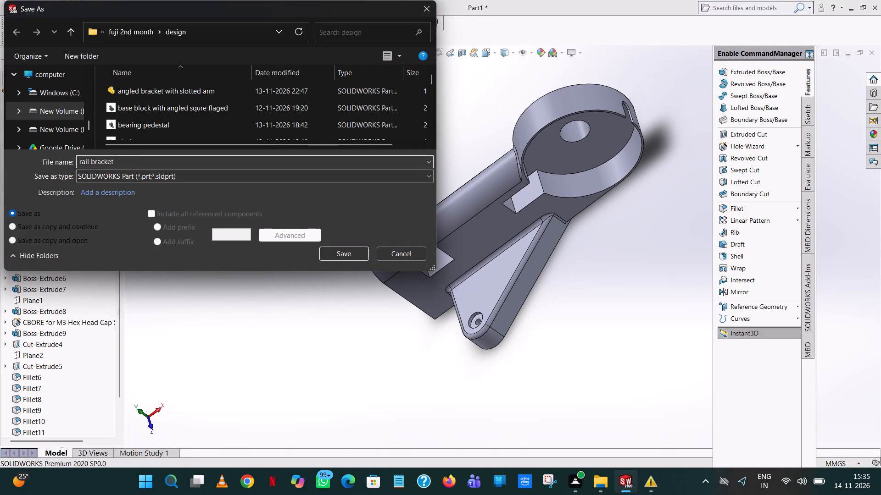
type("with")
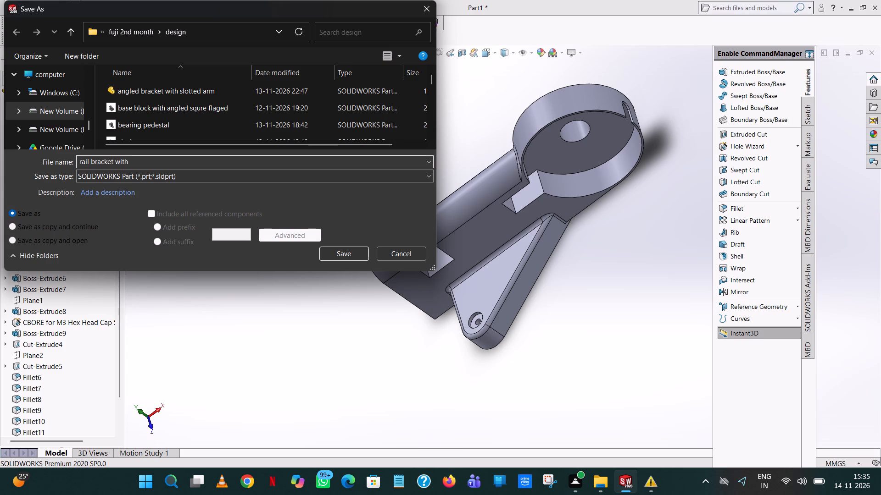
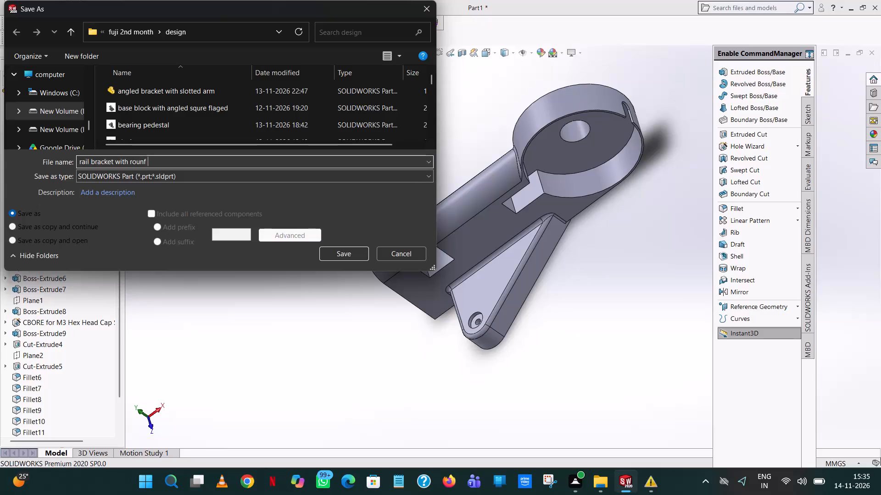
Complete the file name as "rail bracket with round lug" and save the part in the design folder.
key("BackSpace")
key("BackSpace")
type("d lug")
left_click(335, 253)
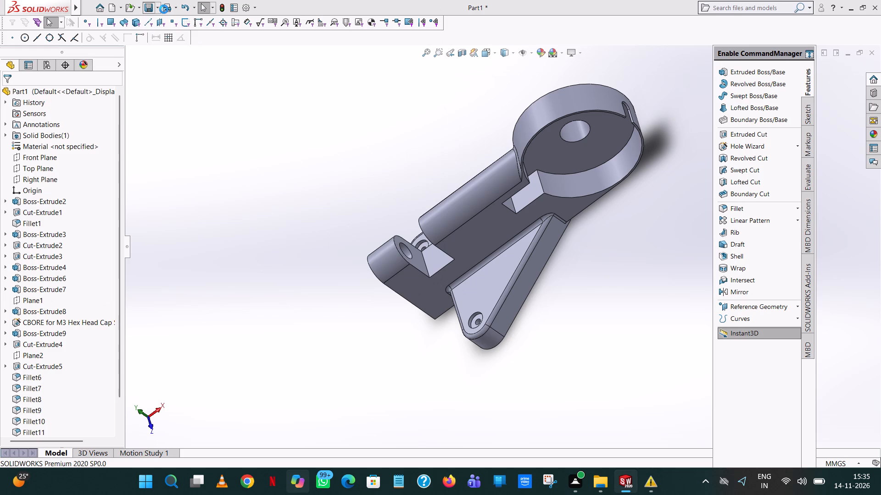
Save a copy of the part as an Adobe Portable Document Format file in the pdf folder of fuji 2nd month, keeping its name.
left_click(158, 4)
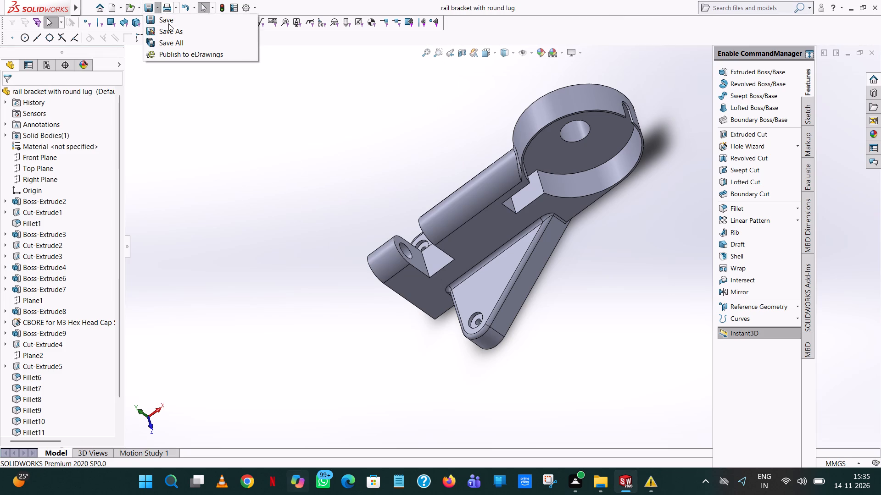
left_click(174, 35)
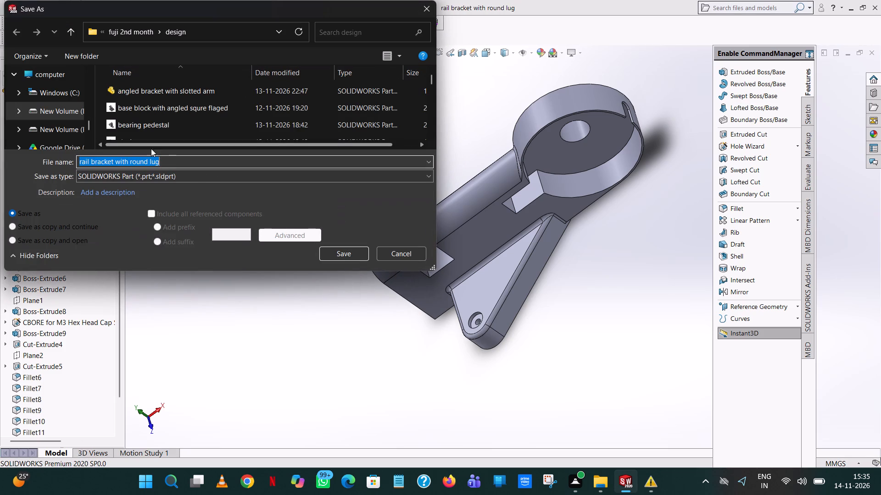
left_click(70, 35)
double_click(143, 123)
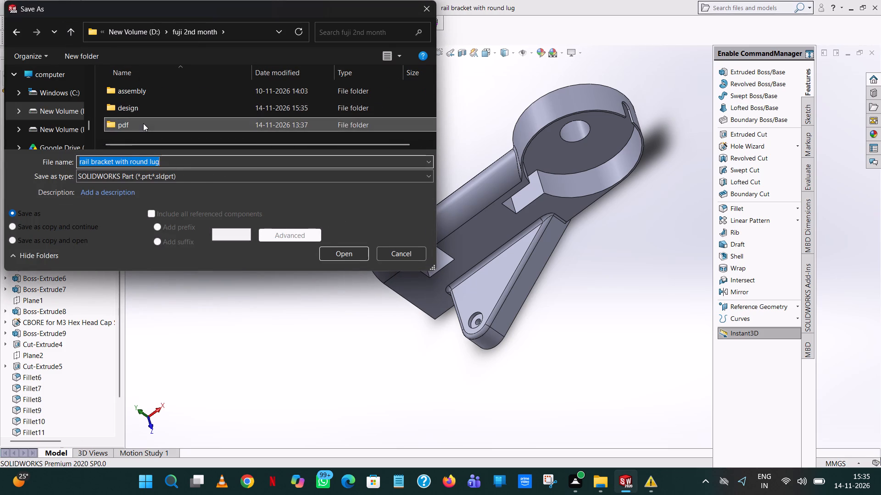
left_click(193, 183)
left_click(192, 175)
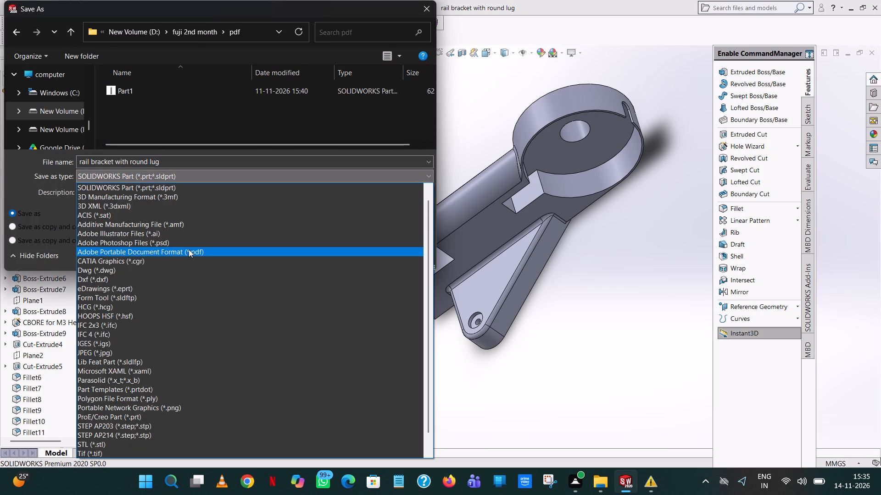
left_click(189, 250)
left_click(344, 274)
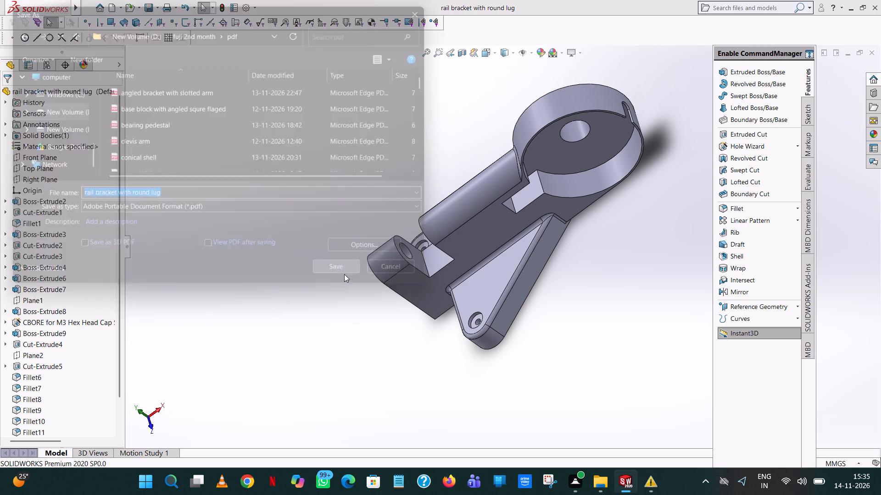